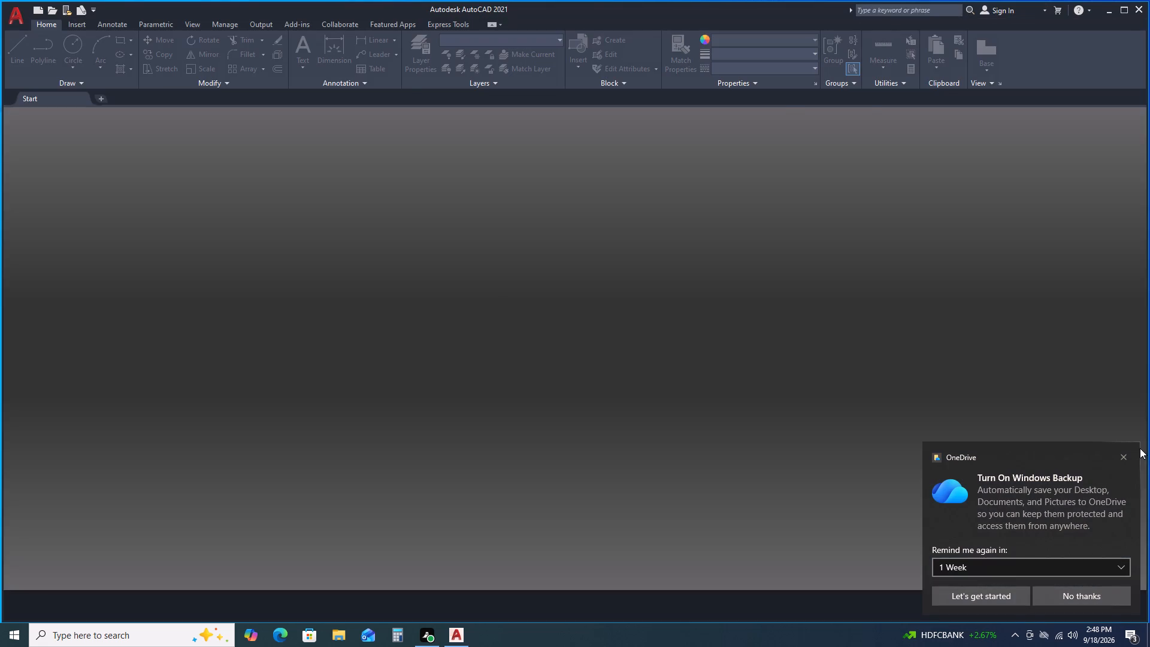
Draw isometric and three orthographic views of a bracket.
Dismiss the OneDrive backup notification and start a new blank drawing.
click(1124, 455)
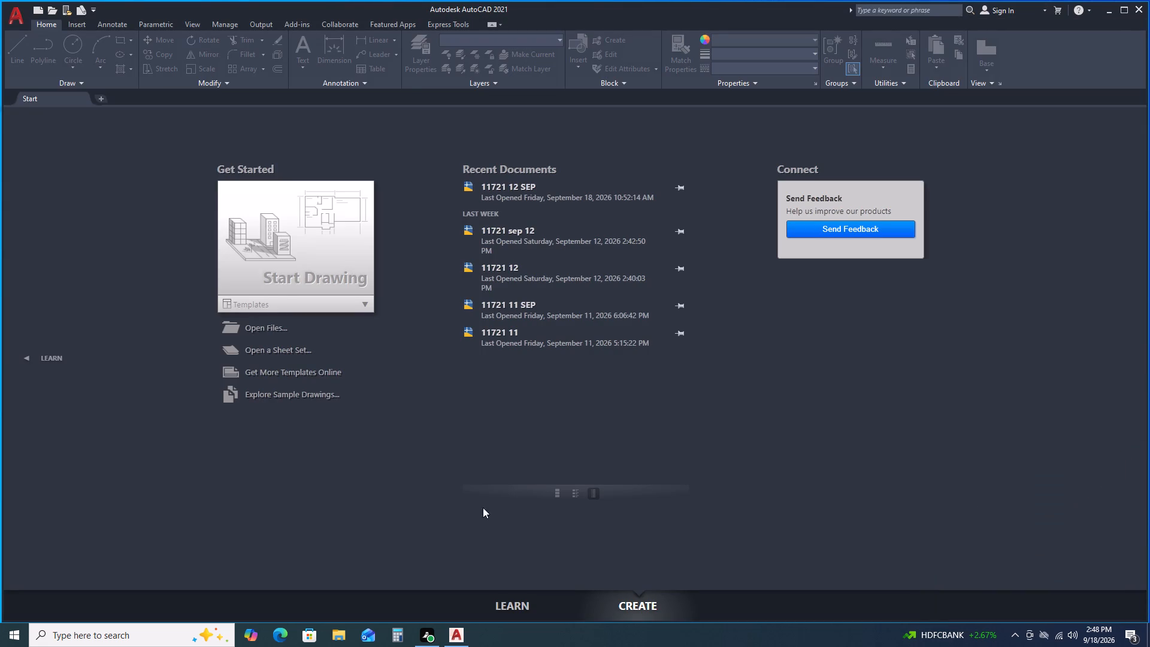
double_click(273, 246)
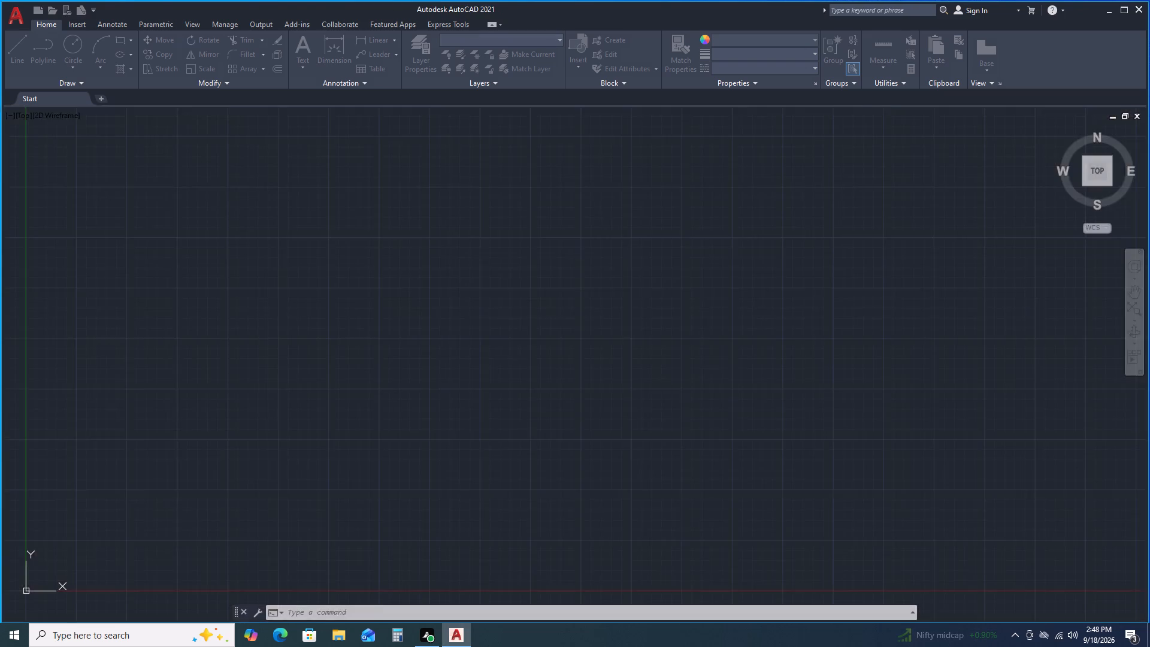
Configure the drawing units to a length precision of 0 and an insertion scale in millimeters.
text(un)
key(Return)
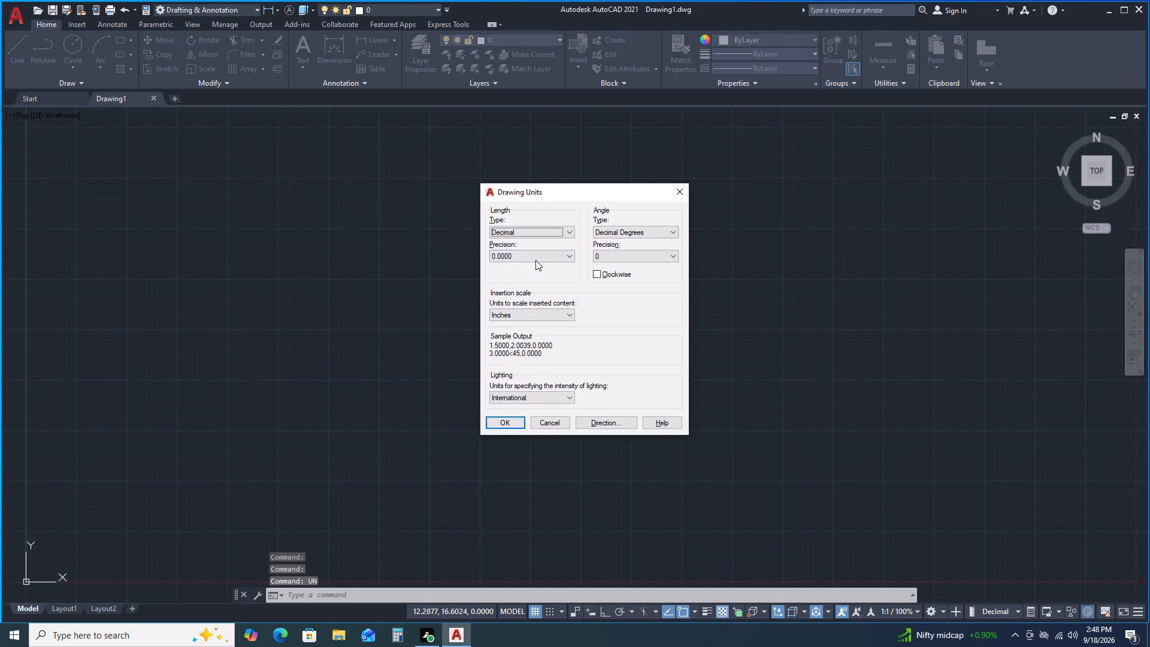
click(533, 253)
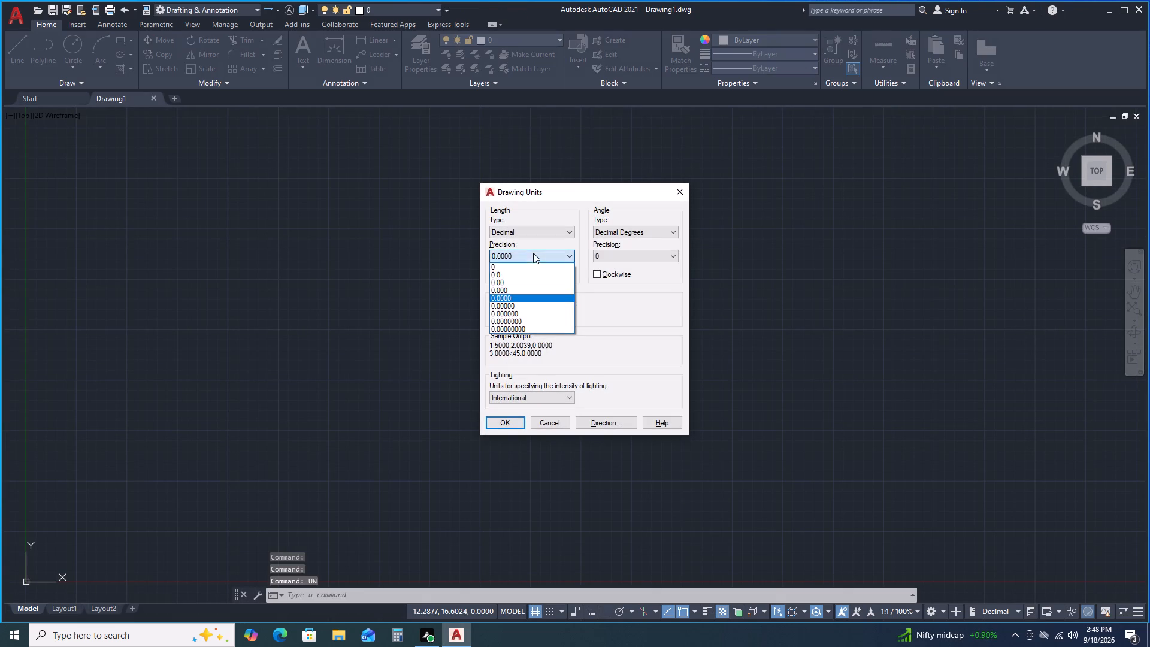
click(530, 268)
click(523, 318)
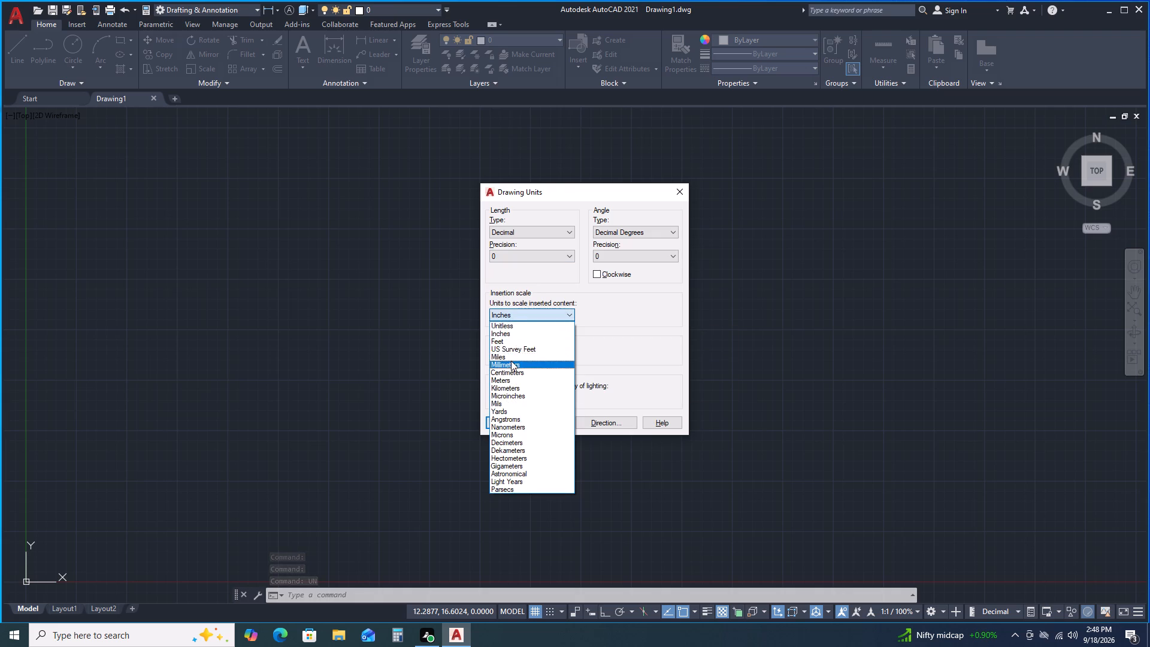
click(511, 361)
click(518, 426)
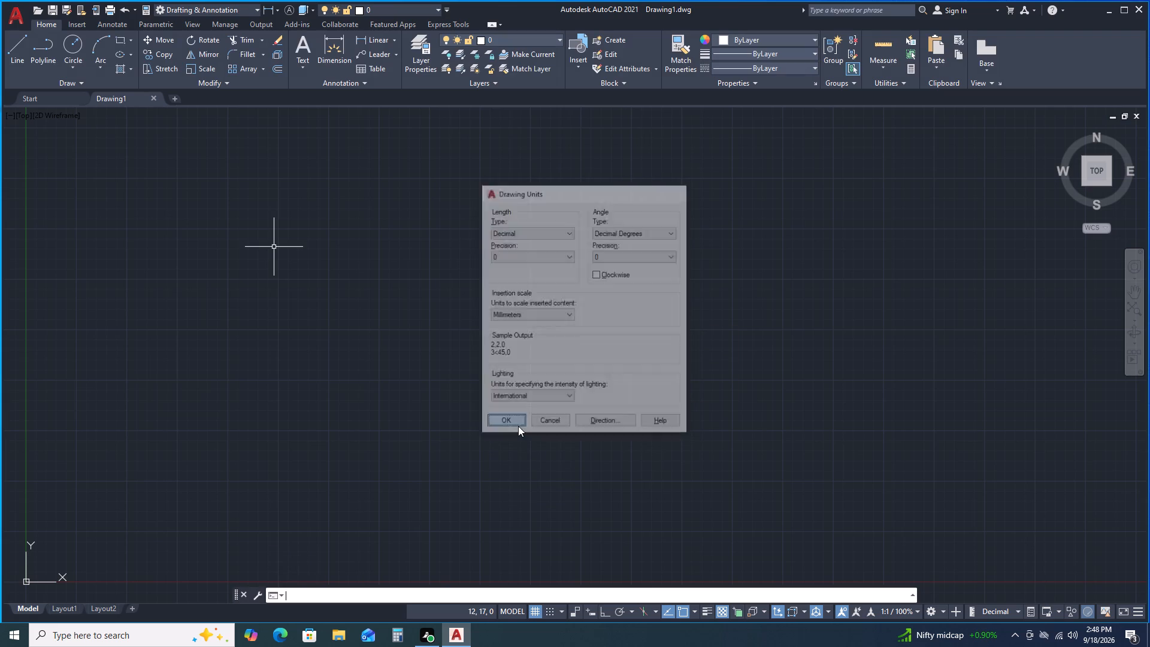
Open the Standard dimension style for modification and set its arrow size to 2.
key(d)
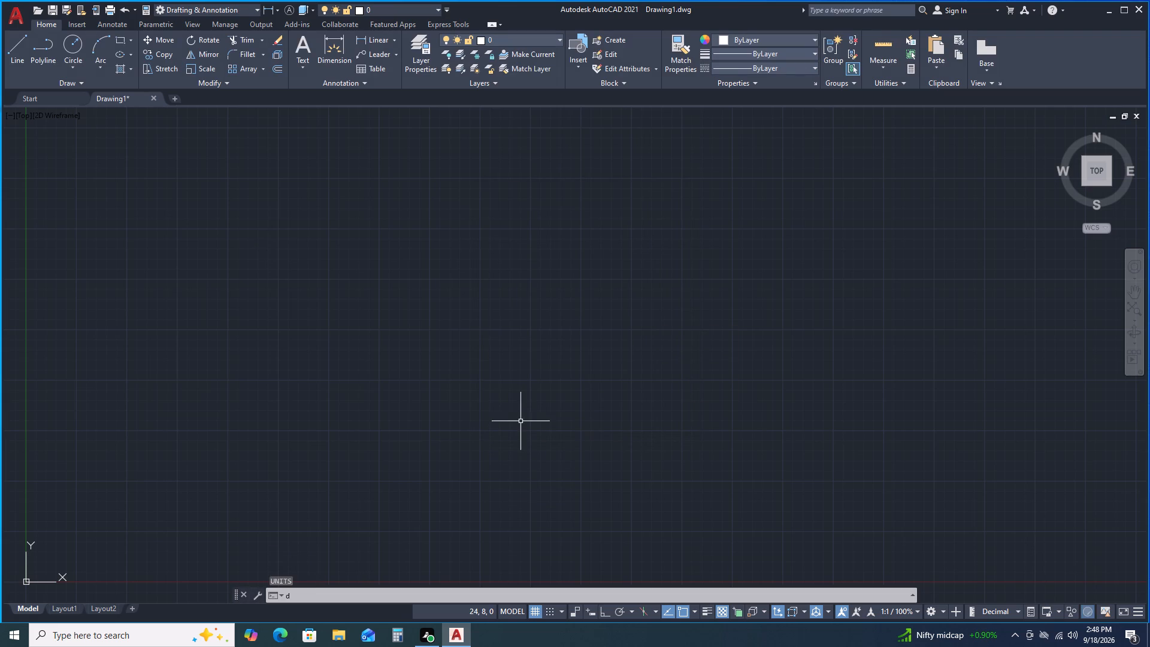
key(Return)
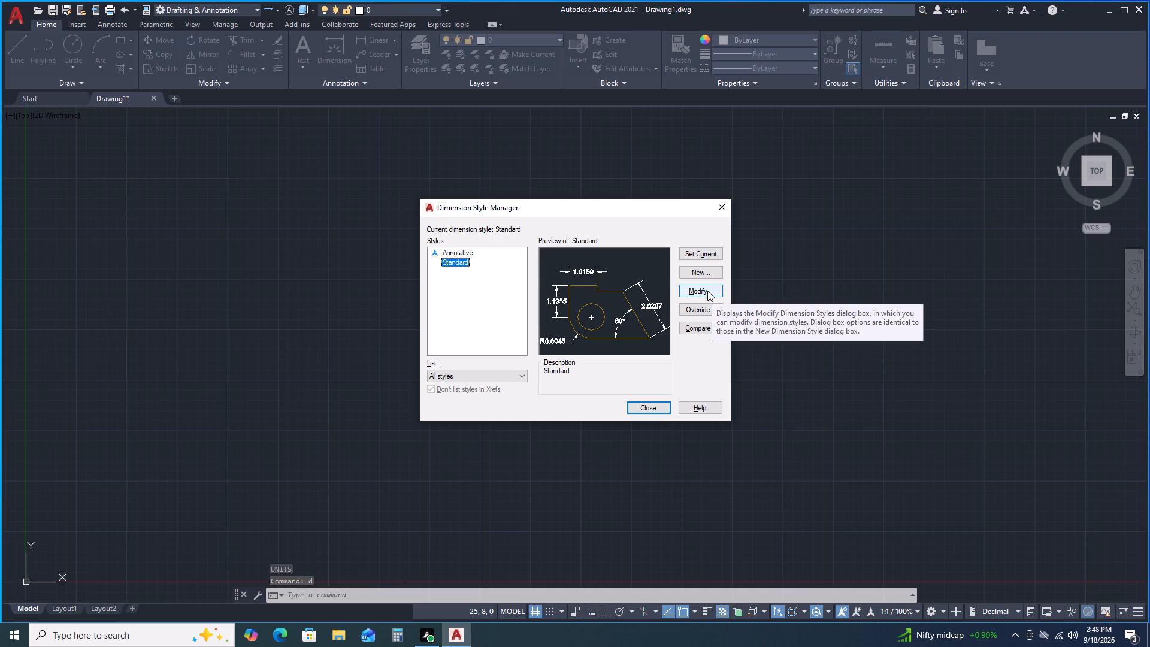
click(707, 290)
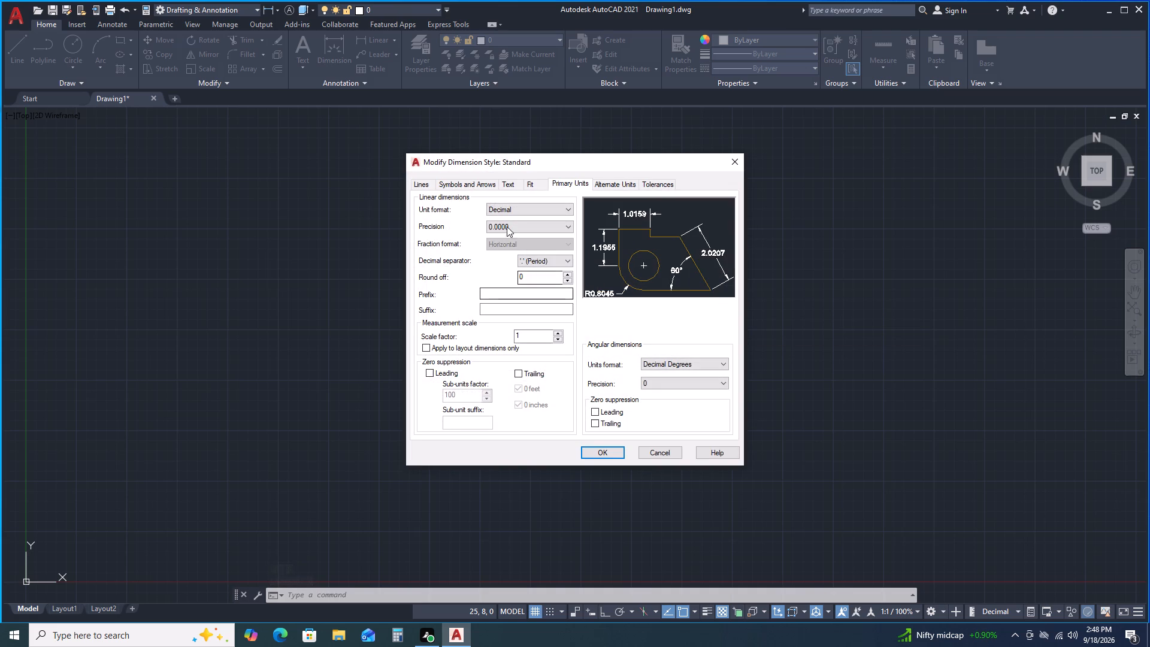
click(491, 183)
double_click(443, 303)
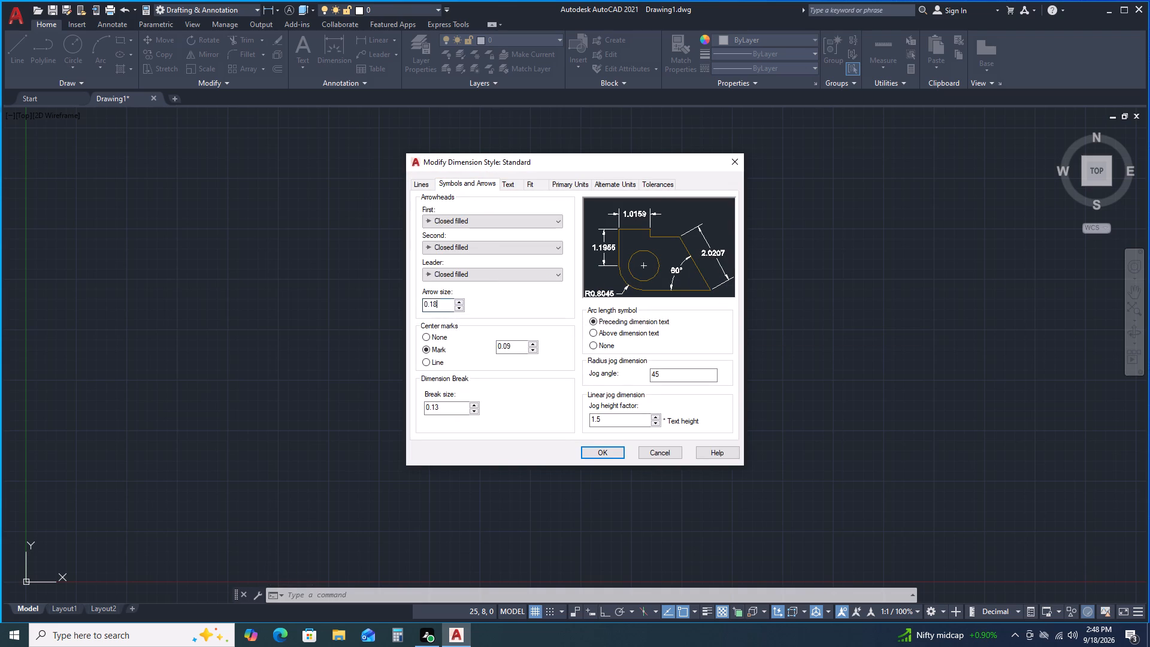
key(2)
key(Return)
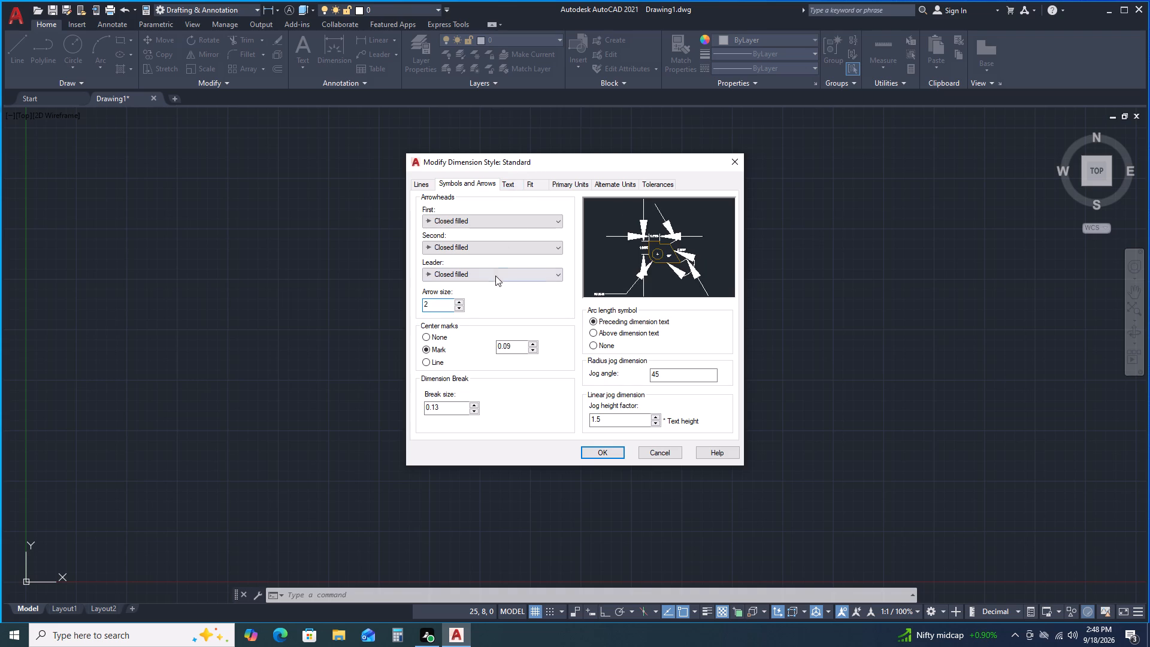
Set the Standard dimension style's text height to 4.
click(512, 188)
double_click(549, 273)
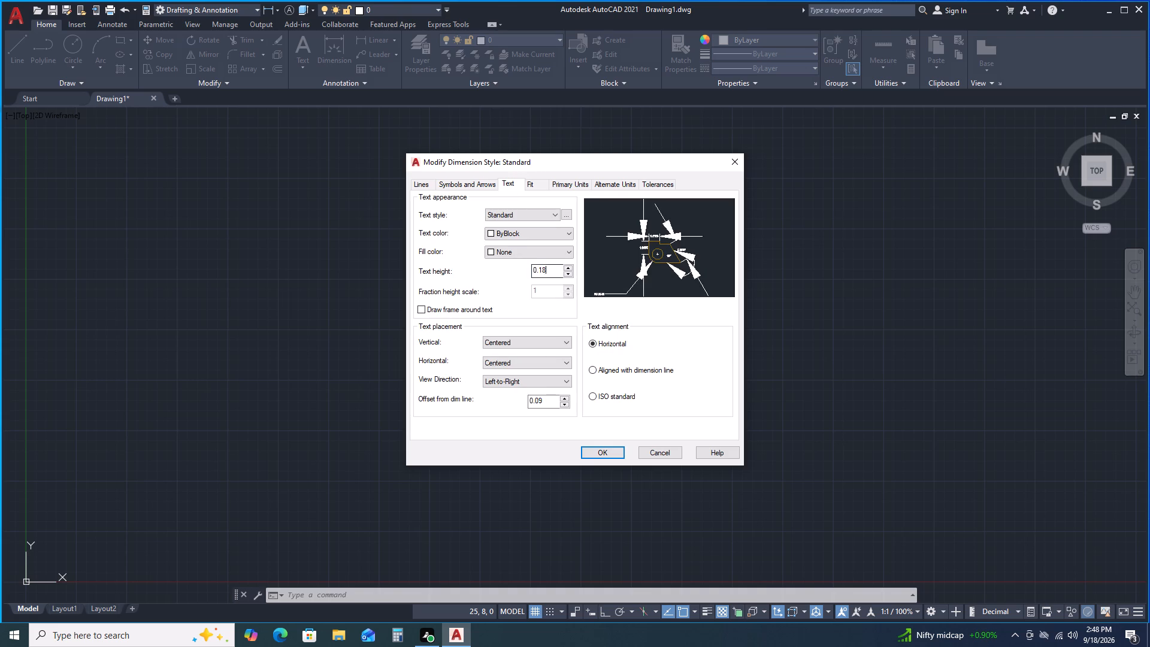
key(4)
key(Return)
Set the Standard dimension style's linear precision to 0 in its primary units and accept the style changes.
click(558, 182)
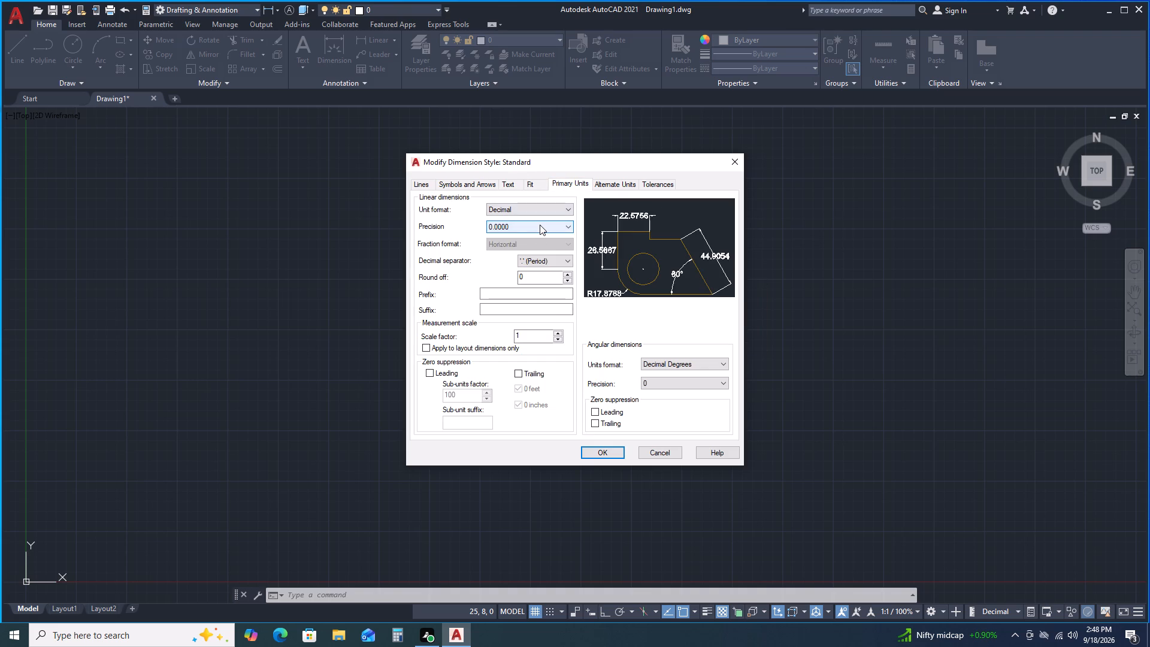
click(540, 225)
click(537, 233)
click(537, 233)
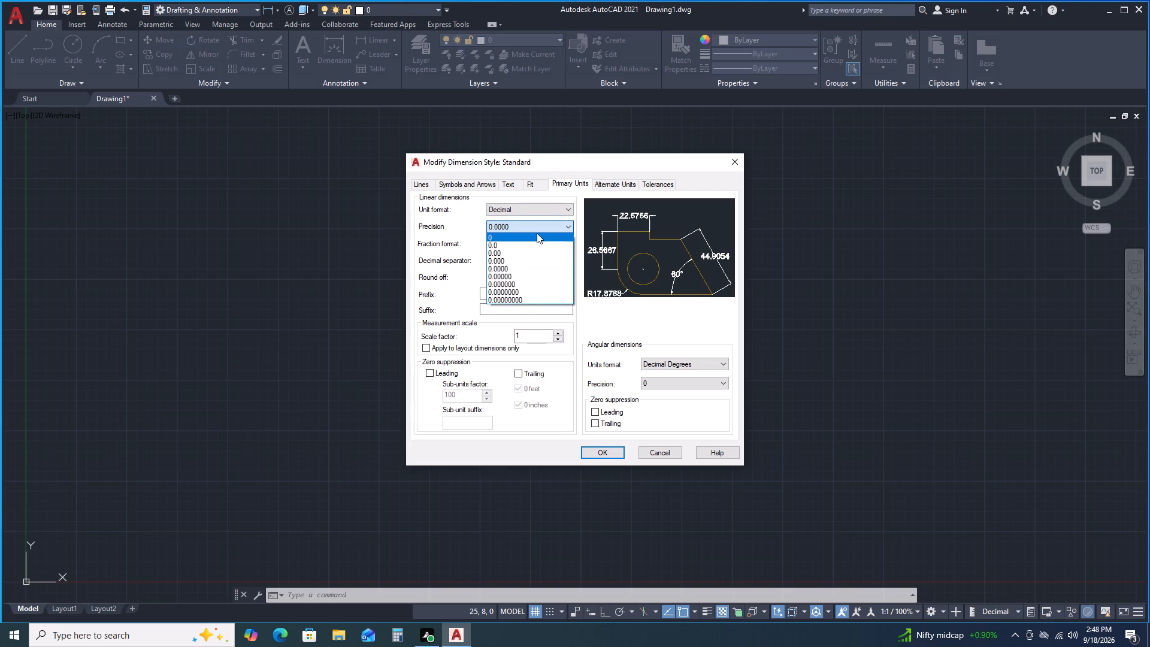
click(537, 233)
click(535, 225)
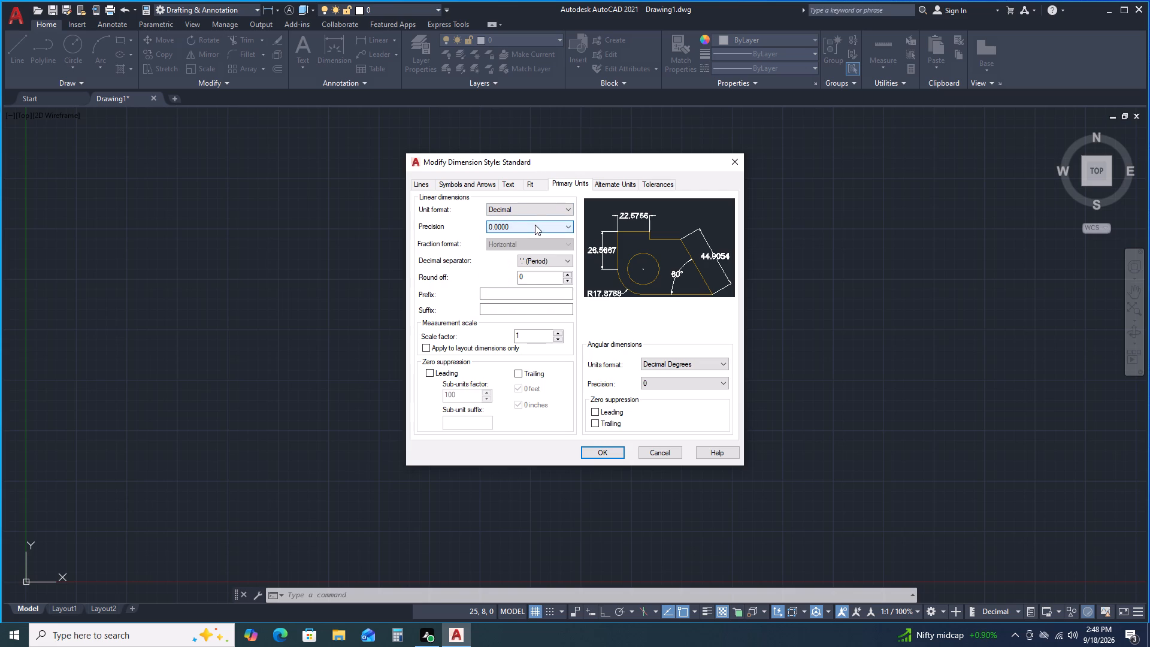
click(535, 225)
click(525, 235)
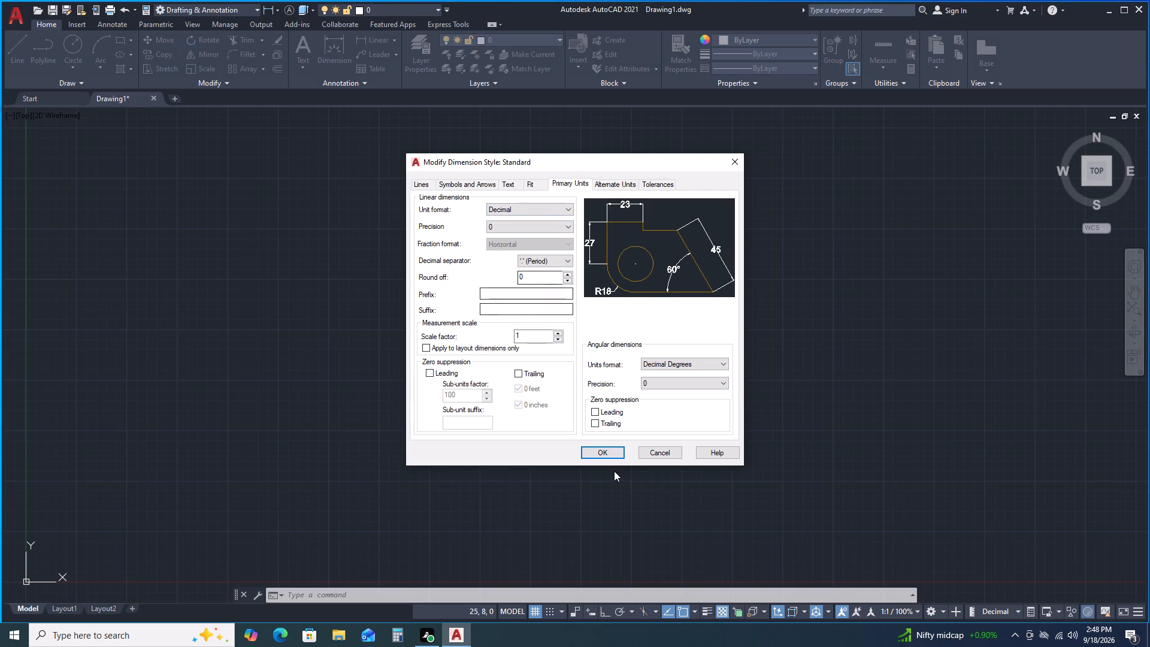
click(610, 451)
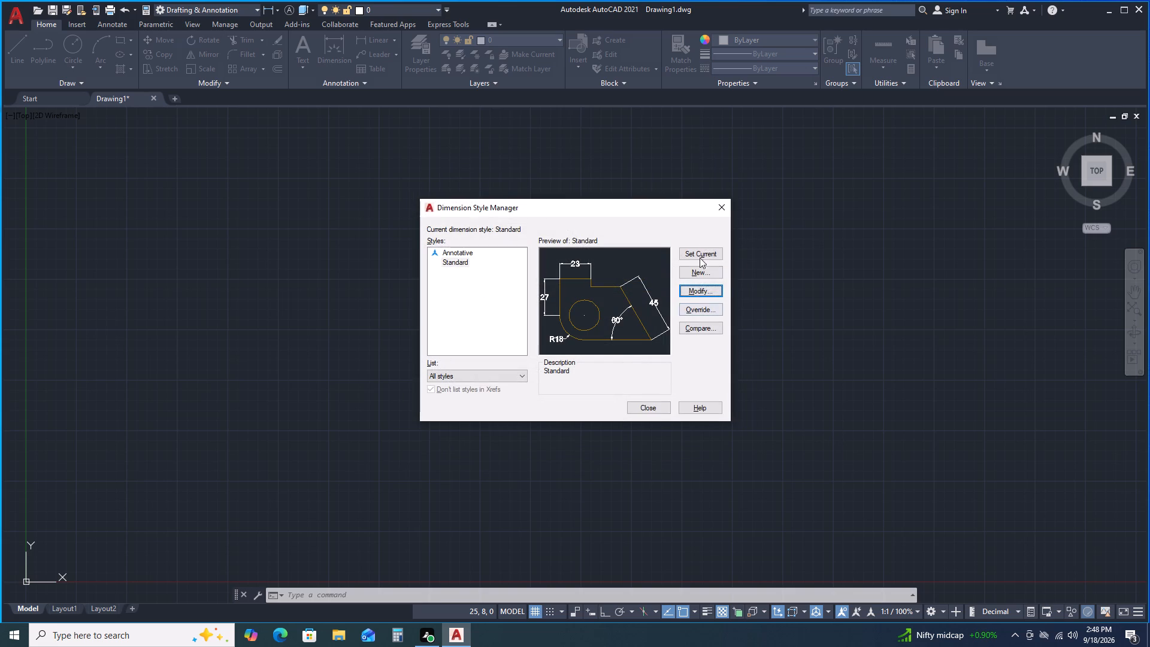
Make Standard the current dimension style and close the Dimension Style Manager.
click(694, 256)
click(652, 410)
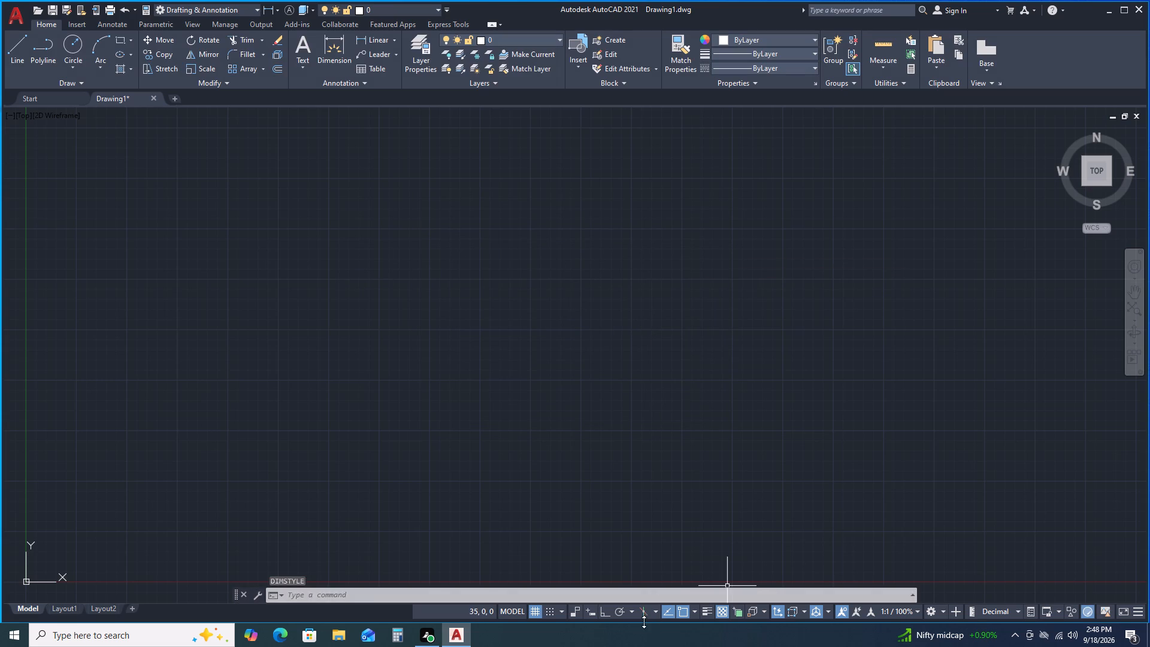
Turn on isometric drafting with the left isoplane.
click(641, 609)
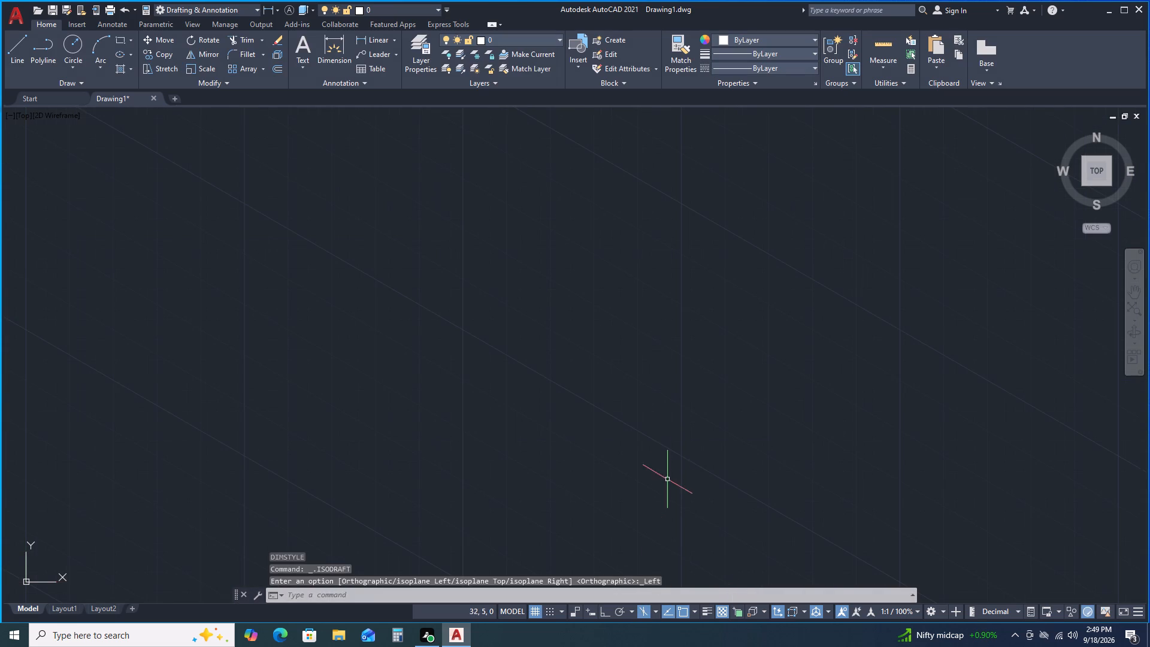
Move the UCS origin away from its original point, toward the lower-left of the drawing area.
middle_drag(296, 429, 581, 332)
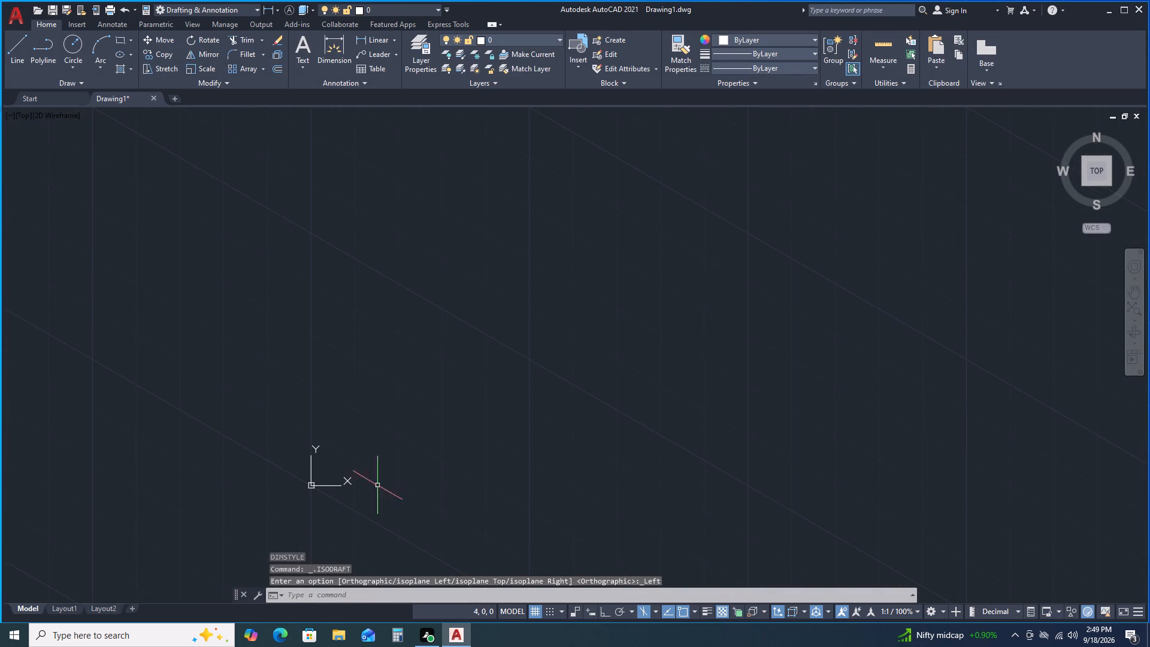
click(310, 464)
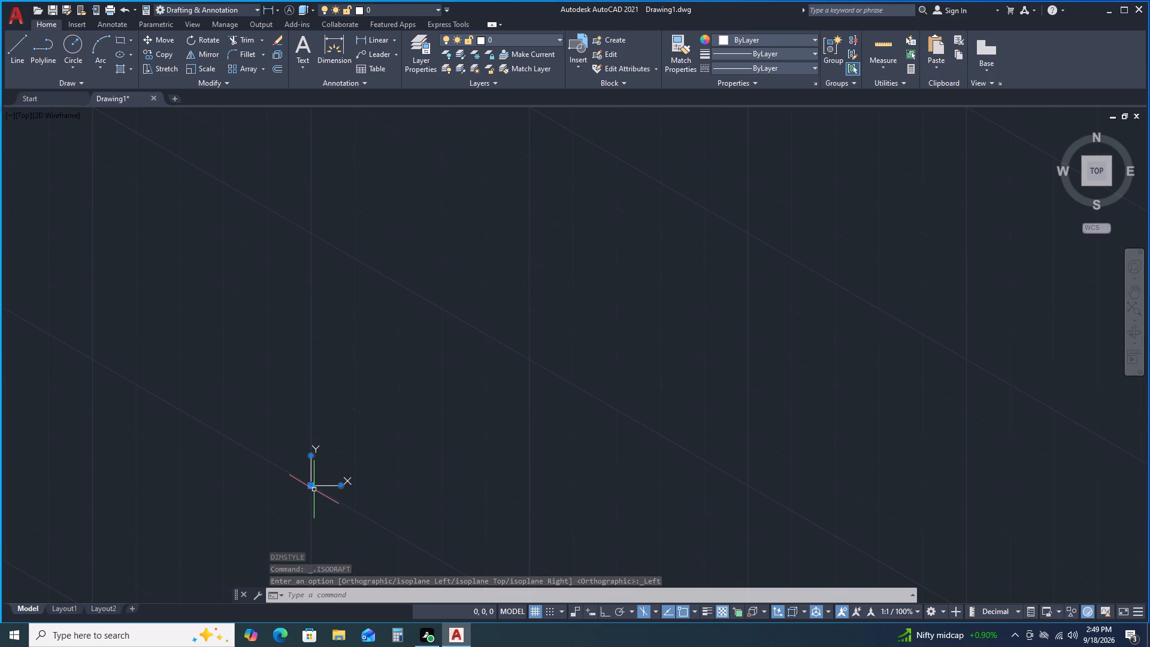
click(311, 485)
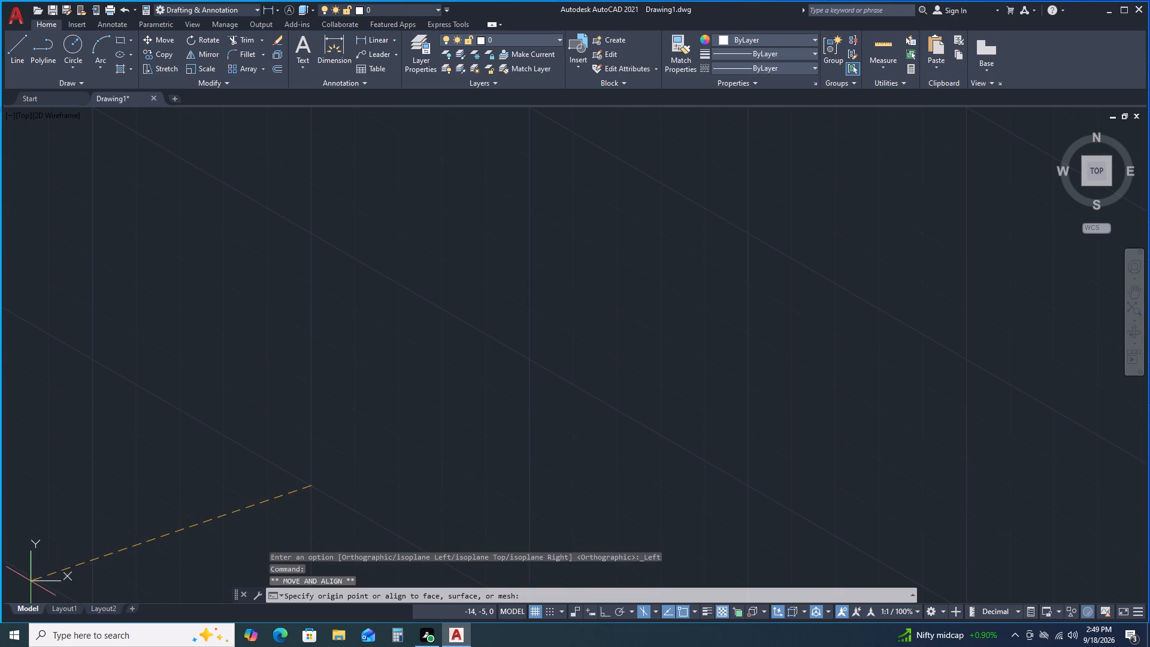
double_click(48, 563)
scroll(339, 412, up, 1)
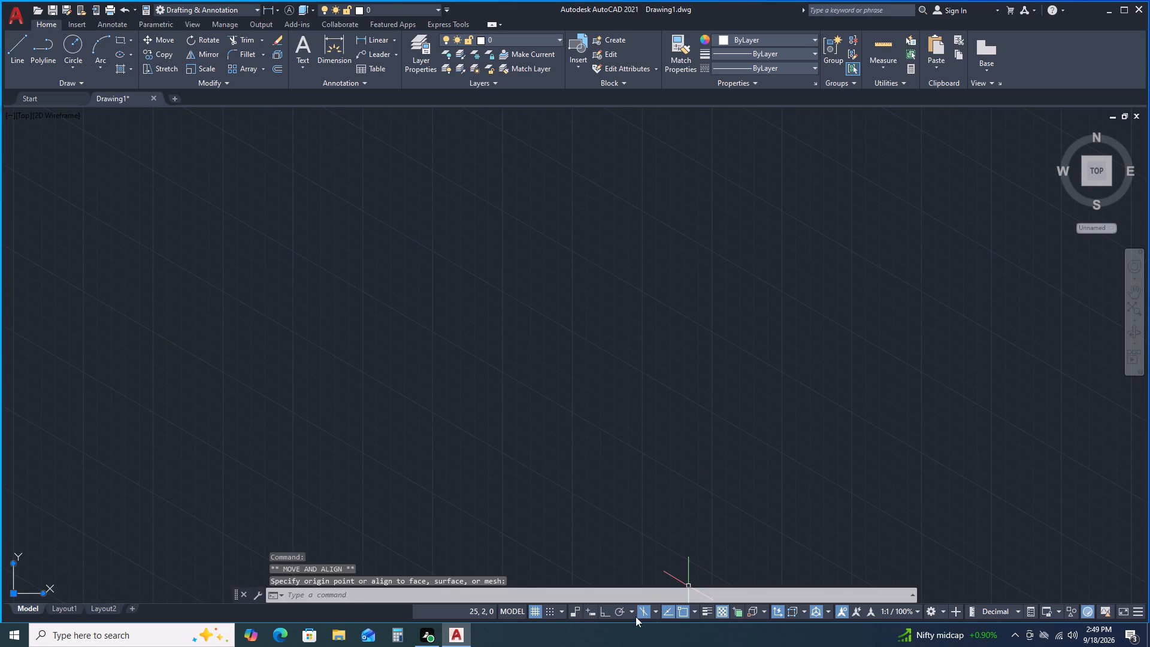
Turn on Ortho mode and Dynamic Input.
click(603, 616)
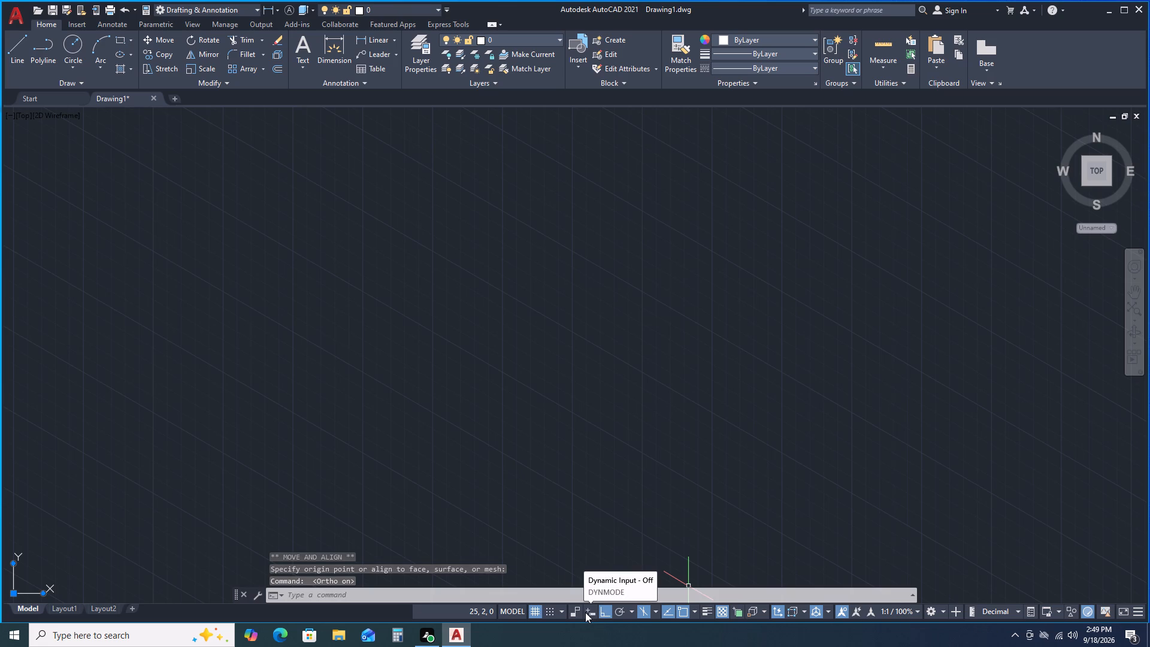
click(589, 613)
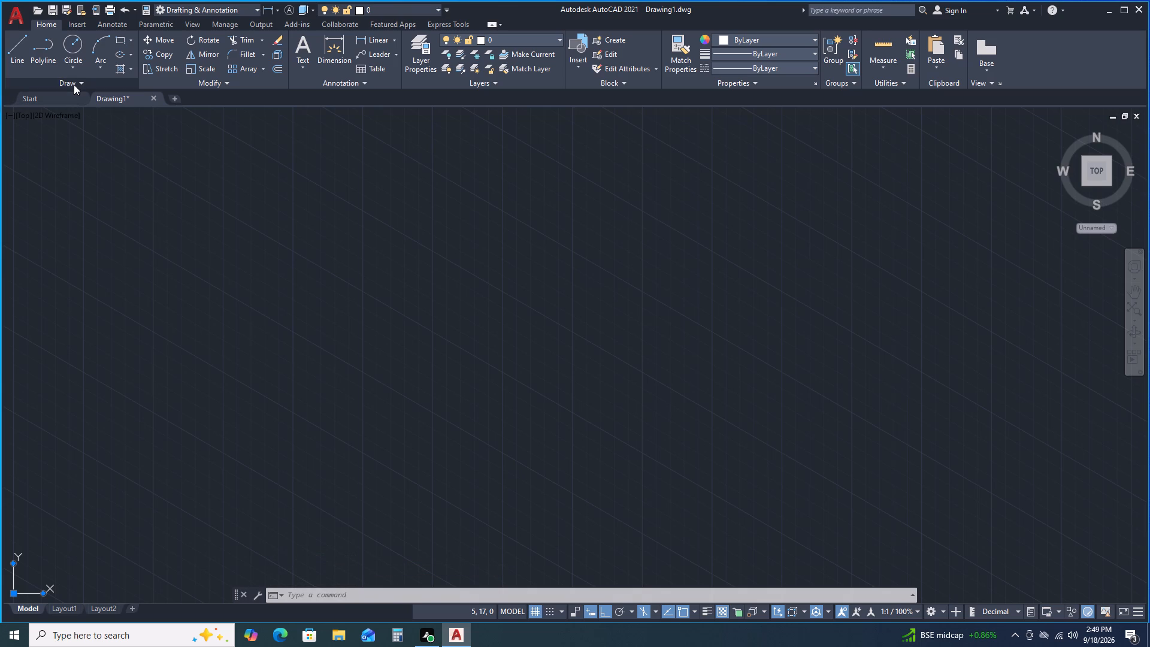
Draw a vertical line 88 mm long upward from a point near the UCS origin, ending the Line command after it.
click(15, 62)
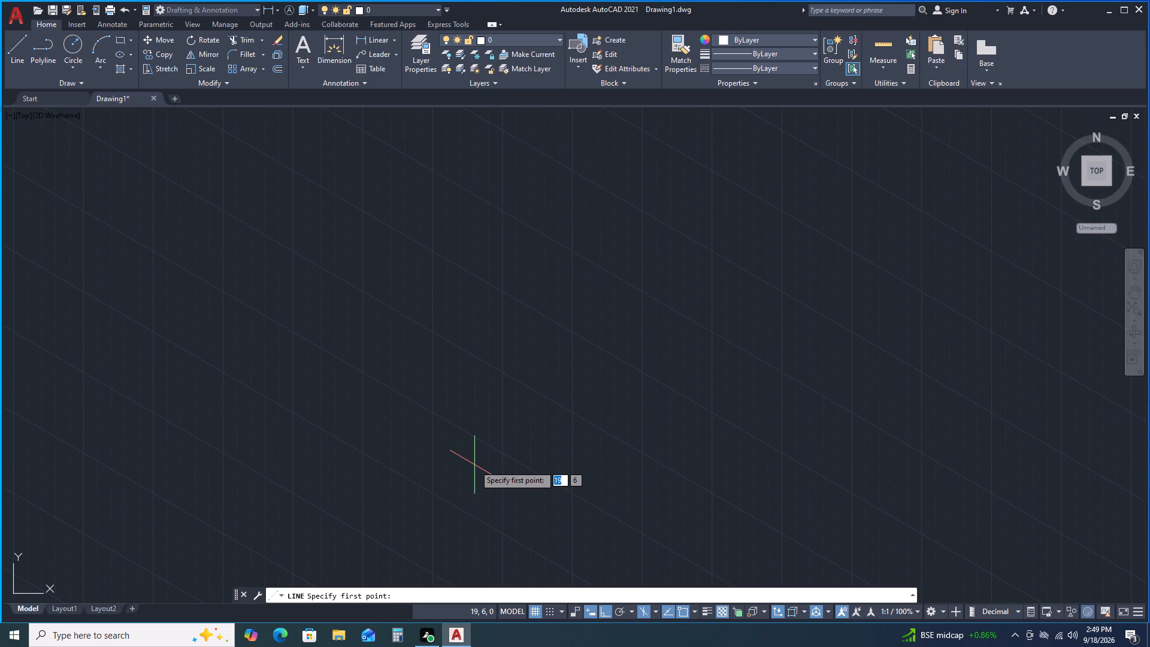
double_click(458, 510)
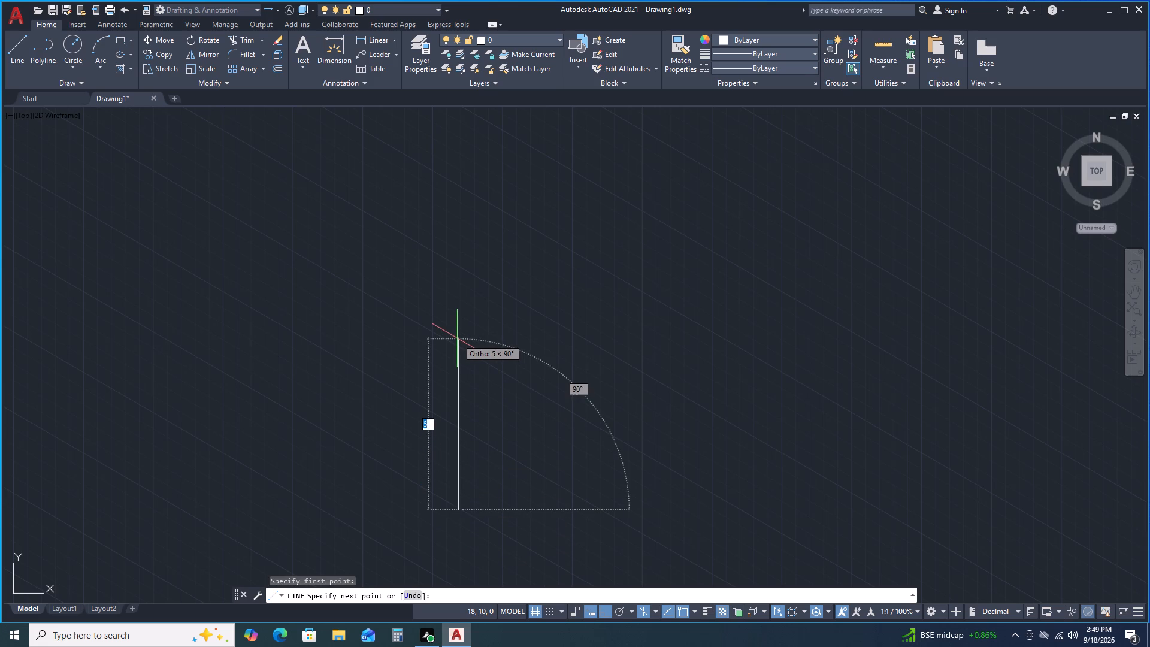
key(8)
key(8)
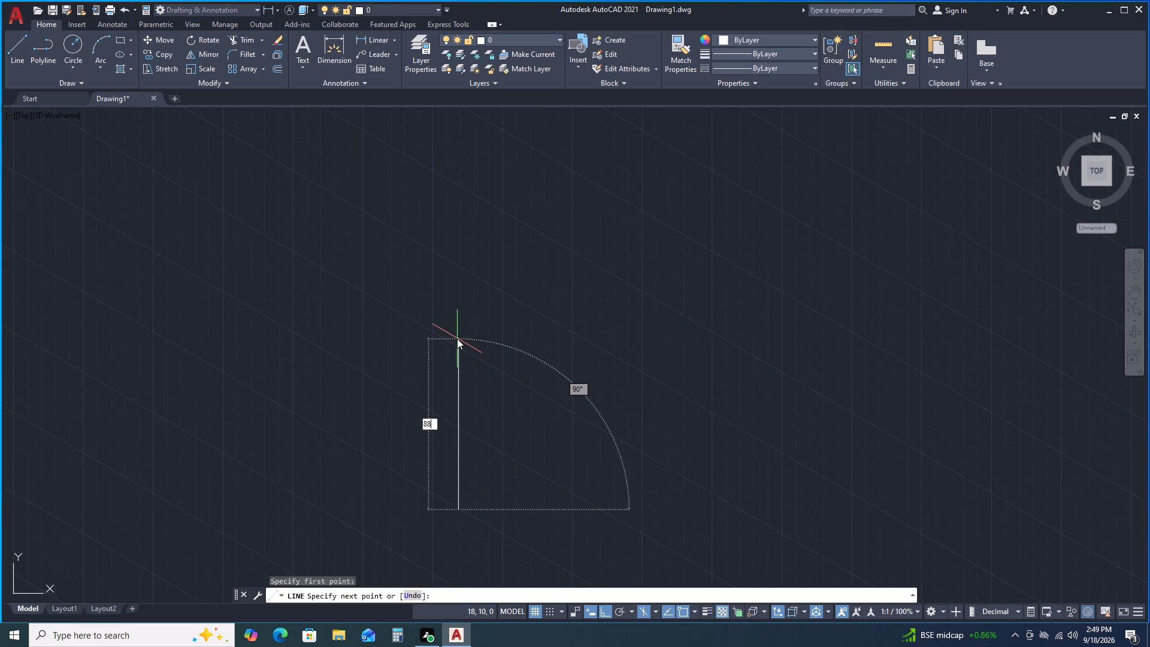
key(Return)
scroll(457, 338, up, 1)
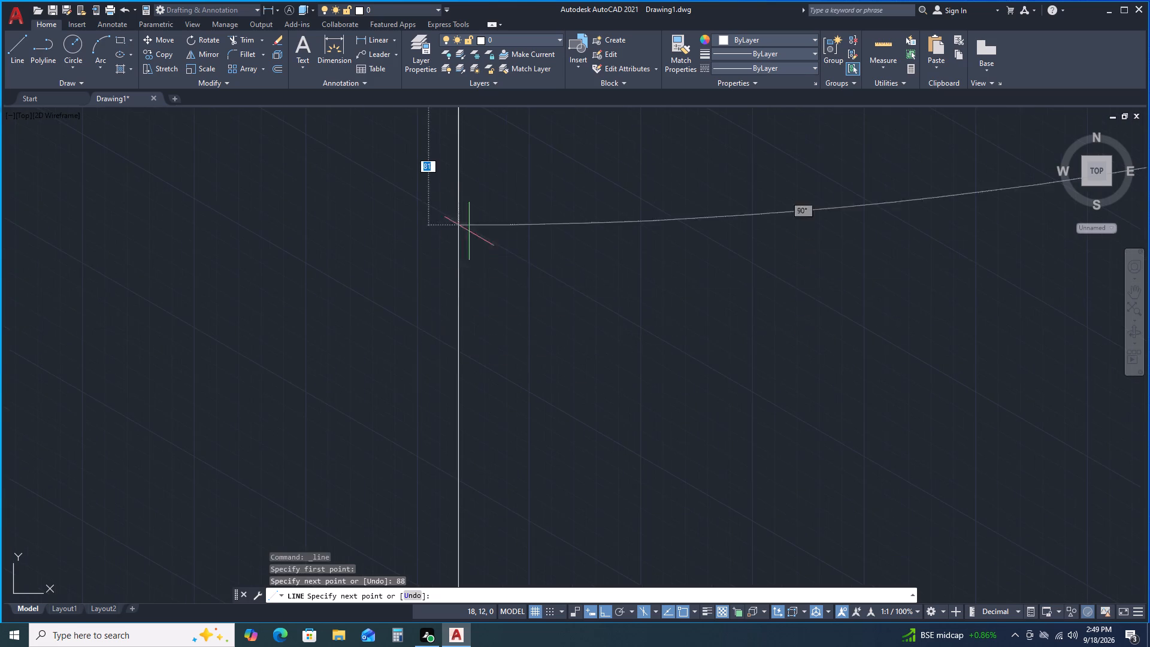
scroll(488, 189, down, 4)
middle_drag(524, 252, 433, 536)
scroll(483, 315, down, 2)
scroll(483, 315, up, 1)
scroll(483, 315, down, 1)
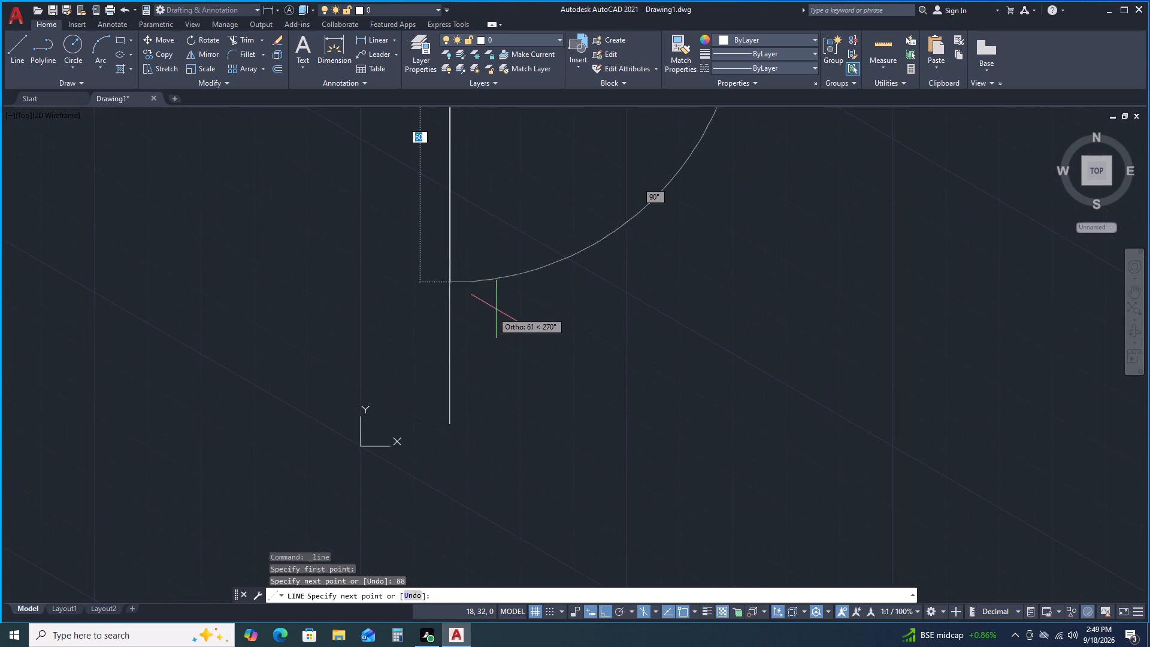
scroll(511, 298, up, 1)
scroll(511, 298, down, 1)
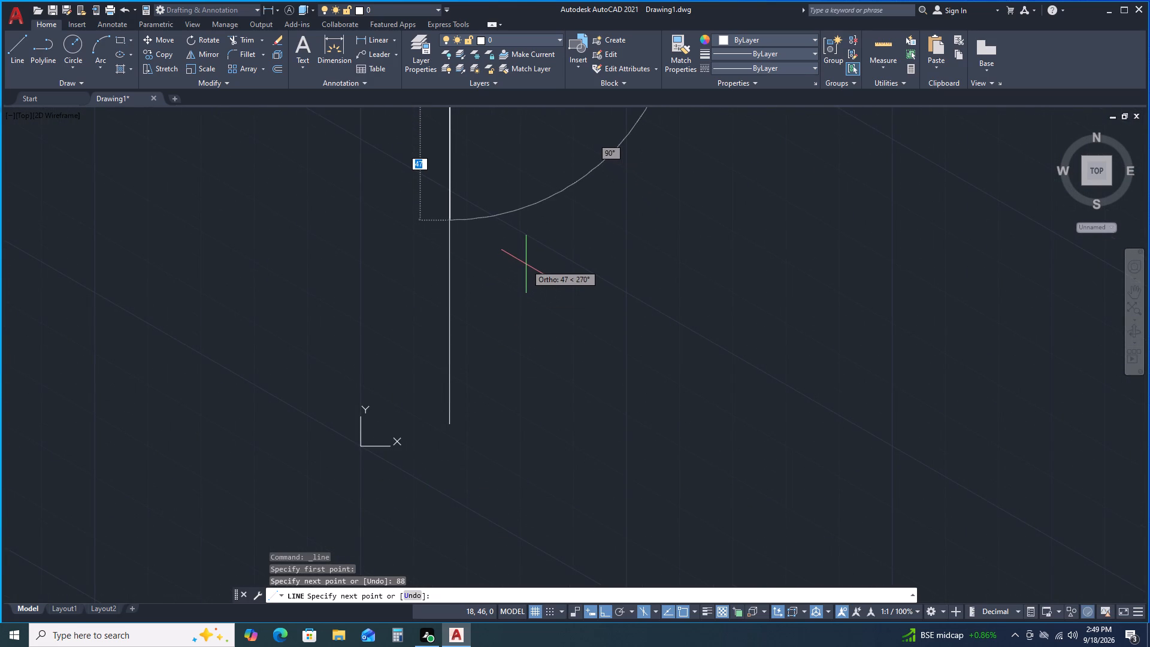
key(Escape)
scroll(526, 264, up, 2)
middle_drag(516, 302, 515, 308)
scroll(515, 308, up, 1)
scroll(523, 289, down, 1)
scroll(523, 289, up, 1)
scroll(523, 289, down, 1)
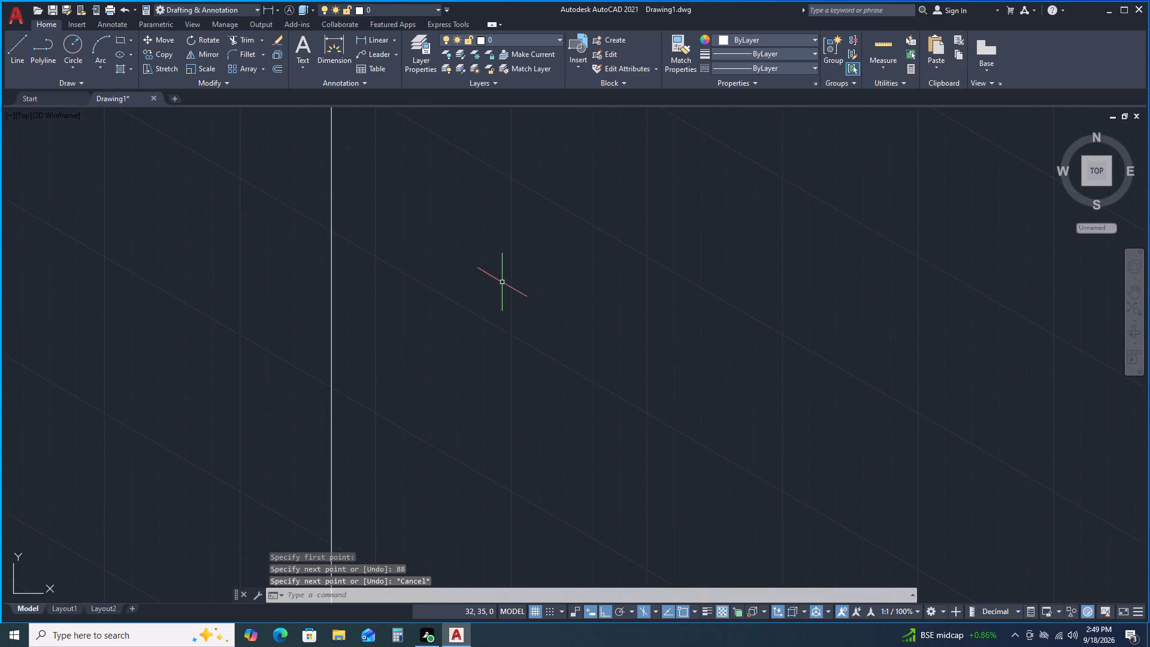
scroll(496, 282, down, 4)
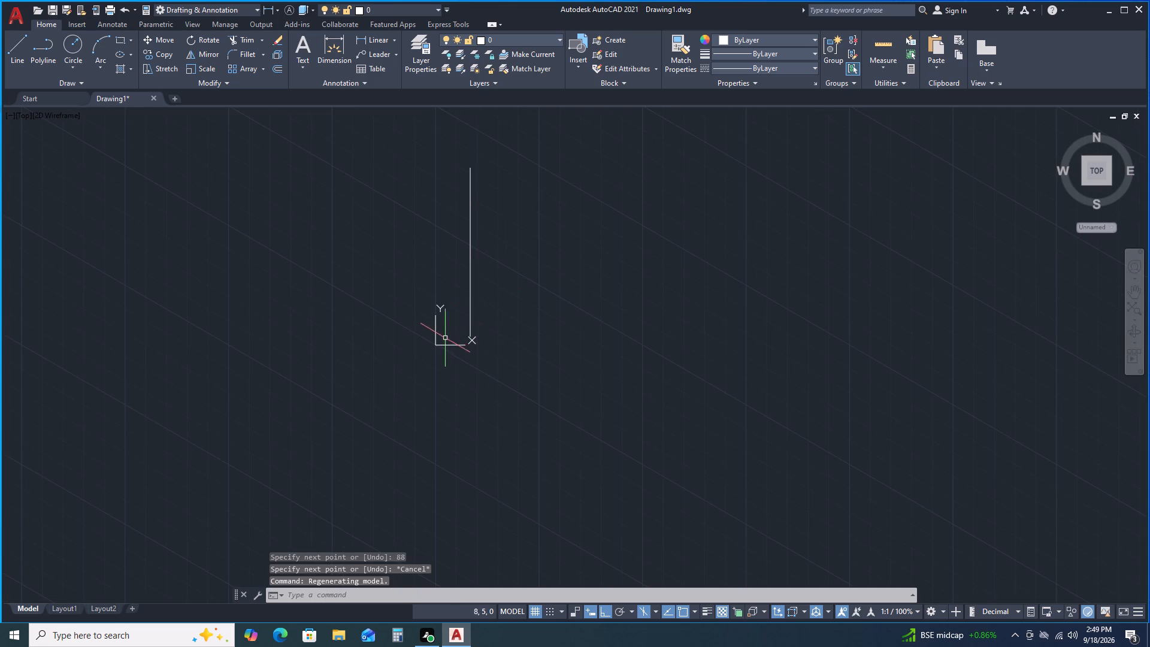
Move the UCS origin clear of the vertical line to the far lower-left of the drawing area with Ortho off, and restore Ortho.
double_click(437, 343)
click(436, 343)
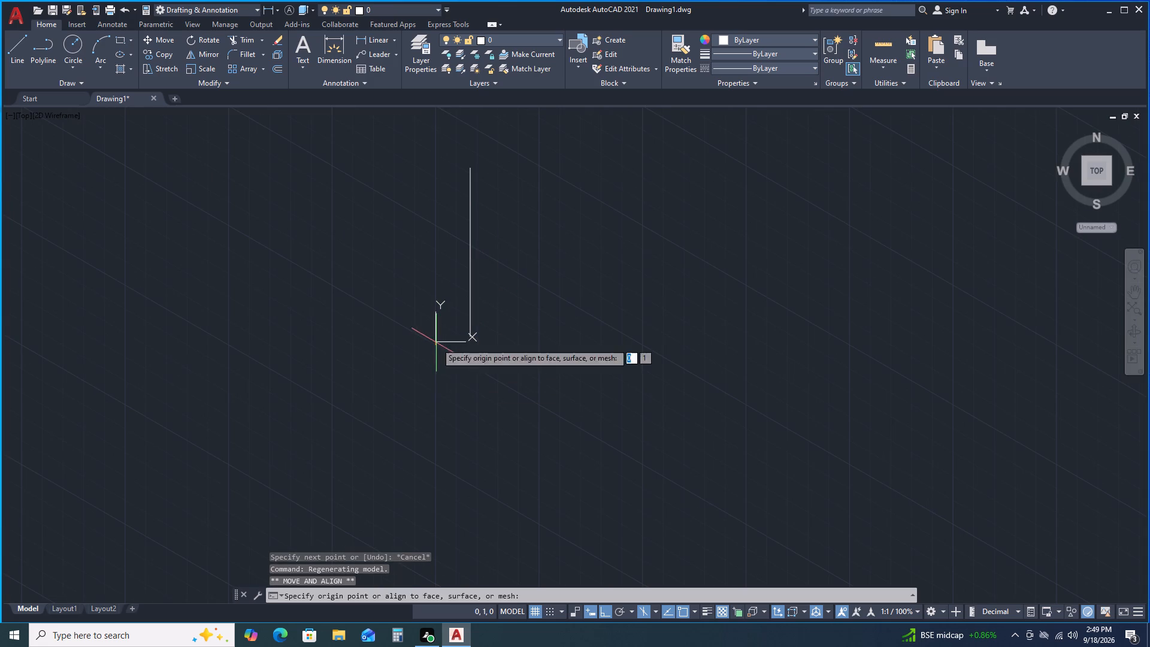
key(F8)
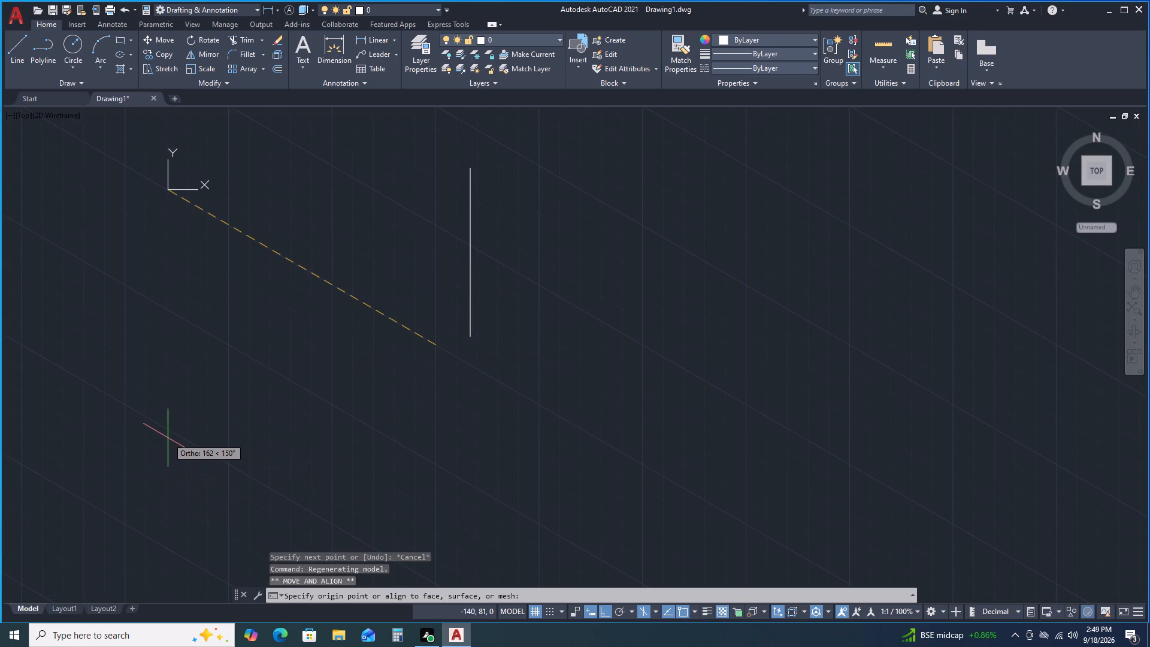
click(41, 562)
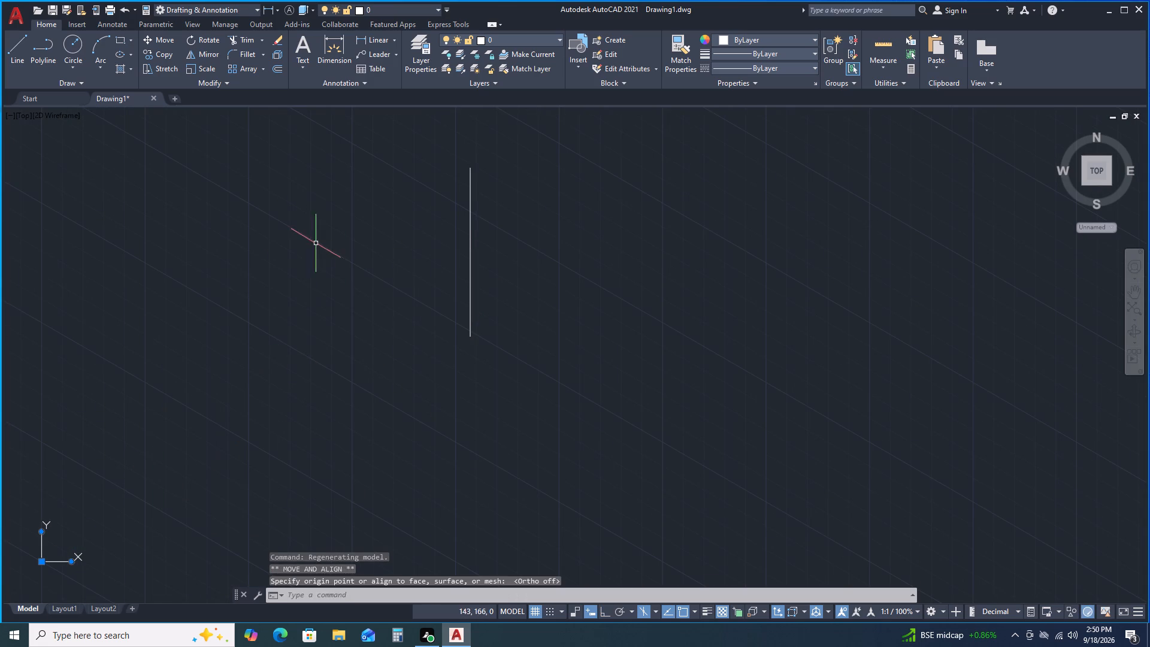
key(F8)
Close the right-isoplane face with lines from the 88 mm line's lower end: 100 mm up-right, 88 mm up, and back to its upper end.
click(16, 56)
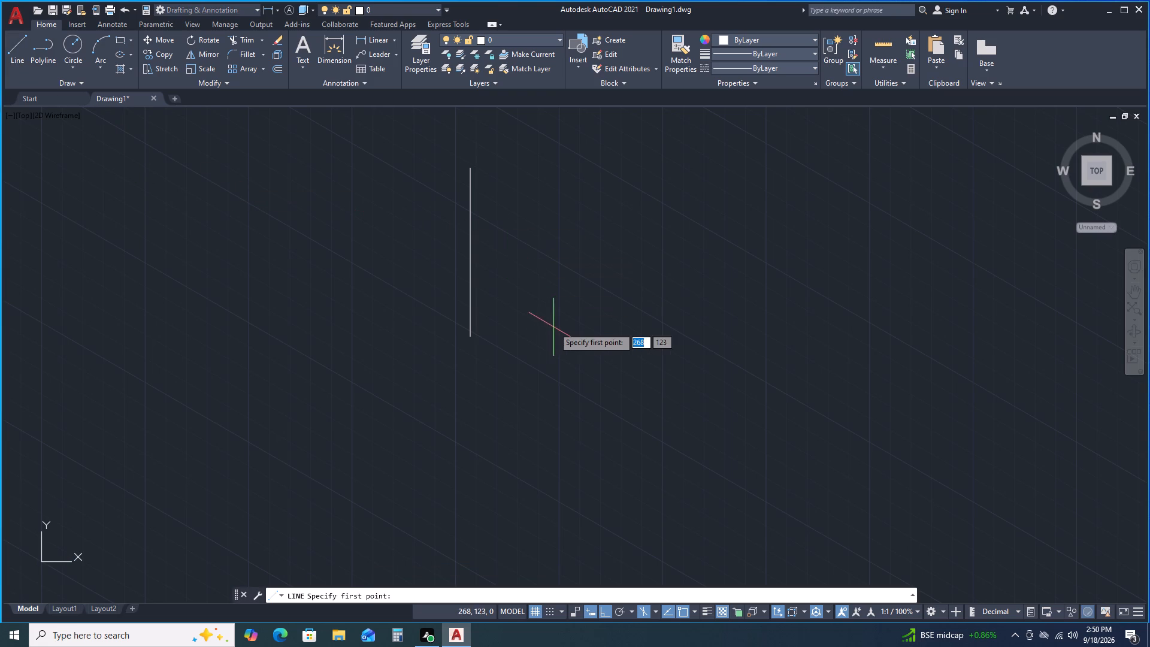
click(469, 339)
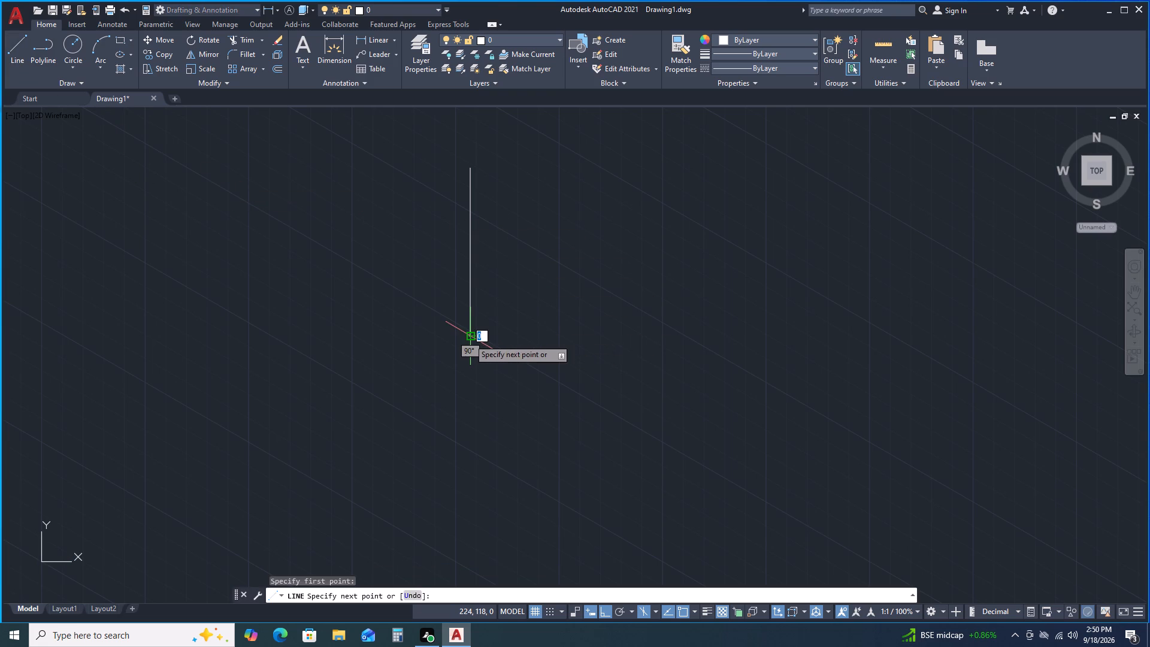
key(F5)
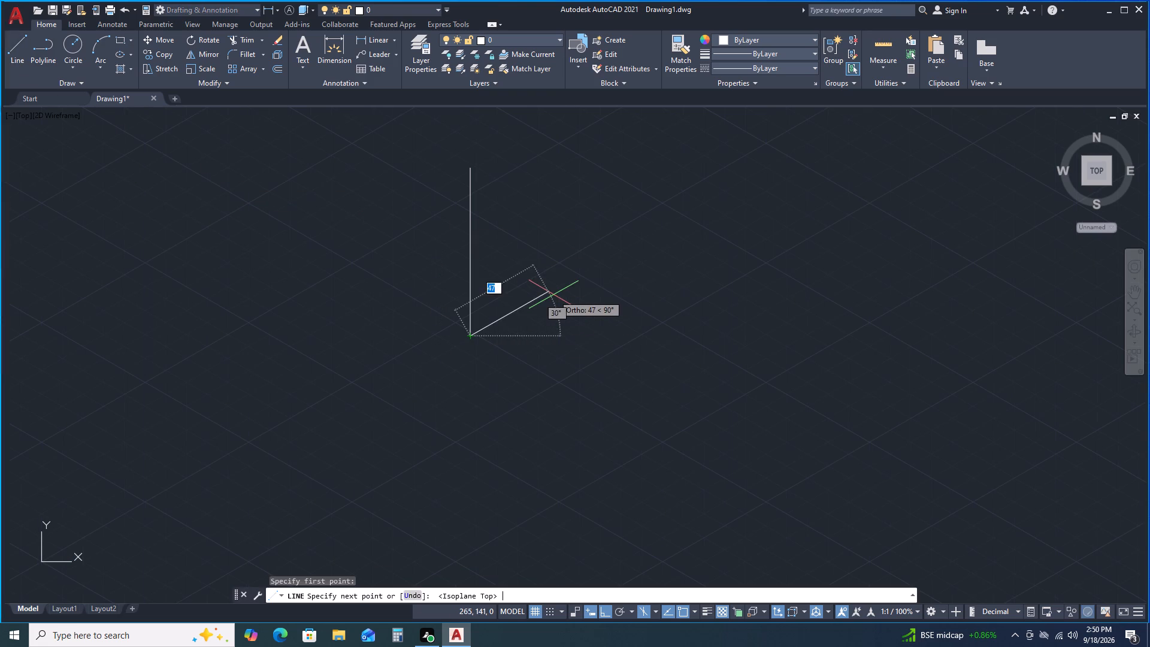
text(100)
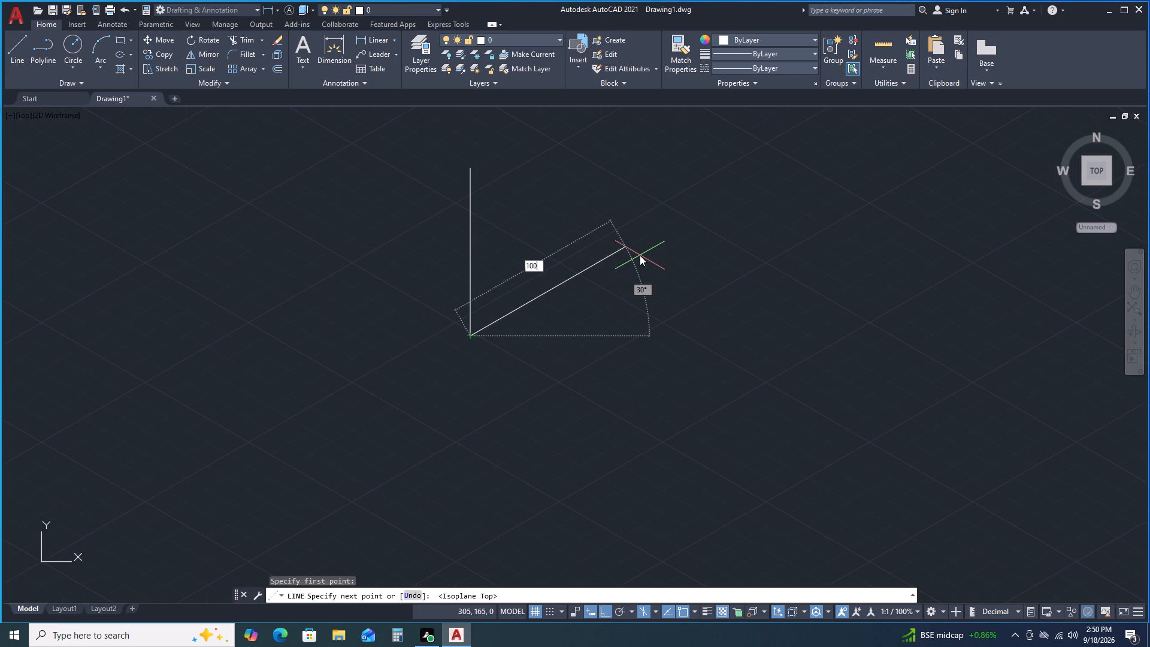
key(Return)
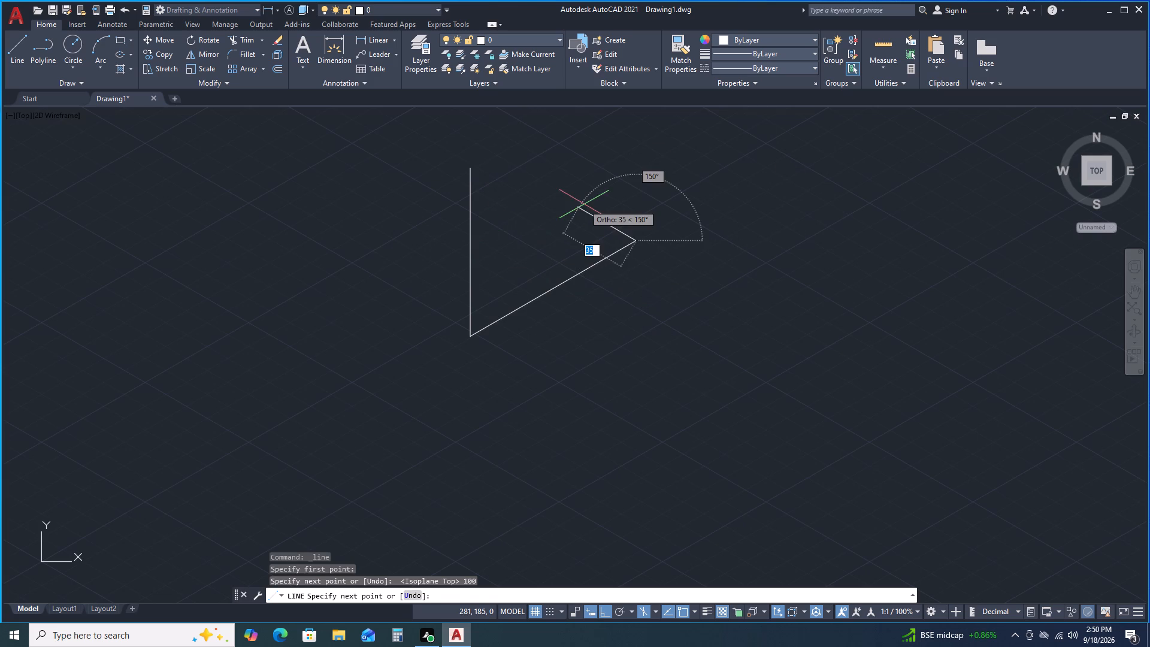
key(F5)
text(88)
key(Return)
middle_drag(582, 184, 520, 298)
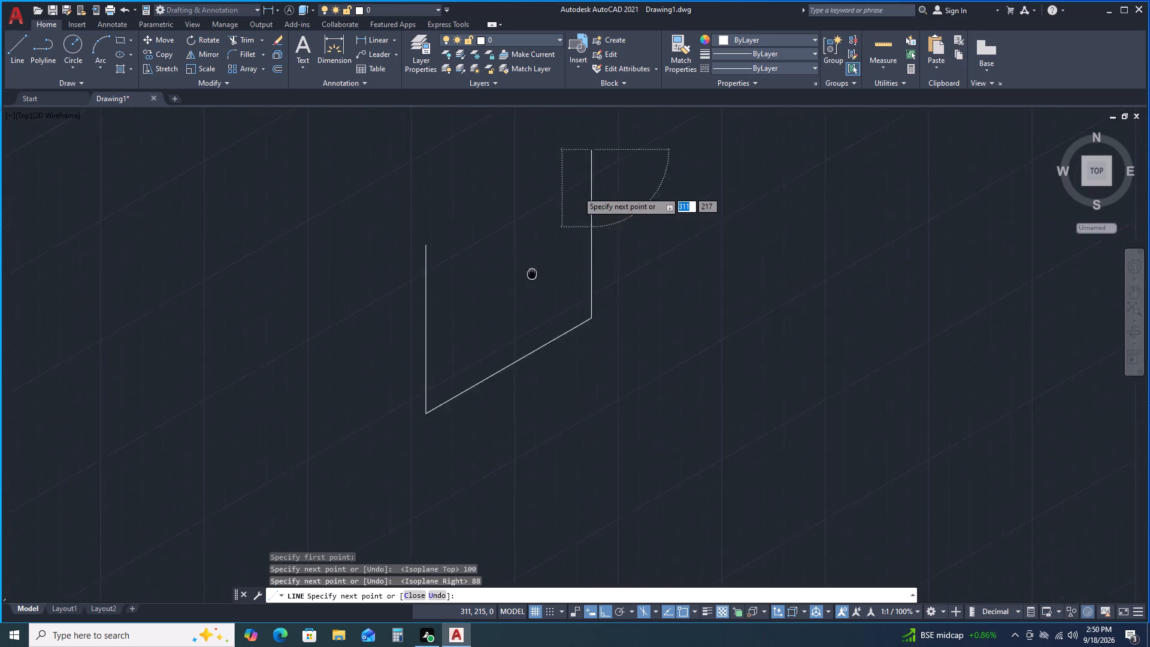
middle_drag(520, 298, 517, 304)
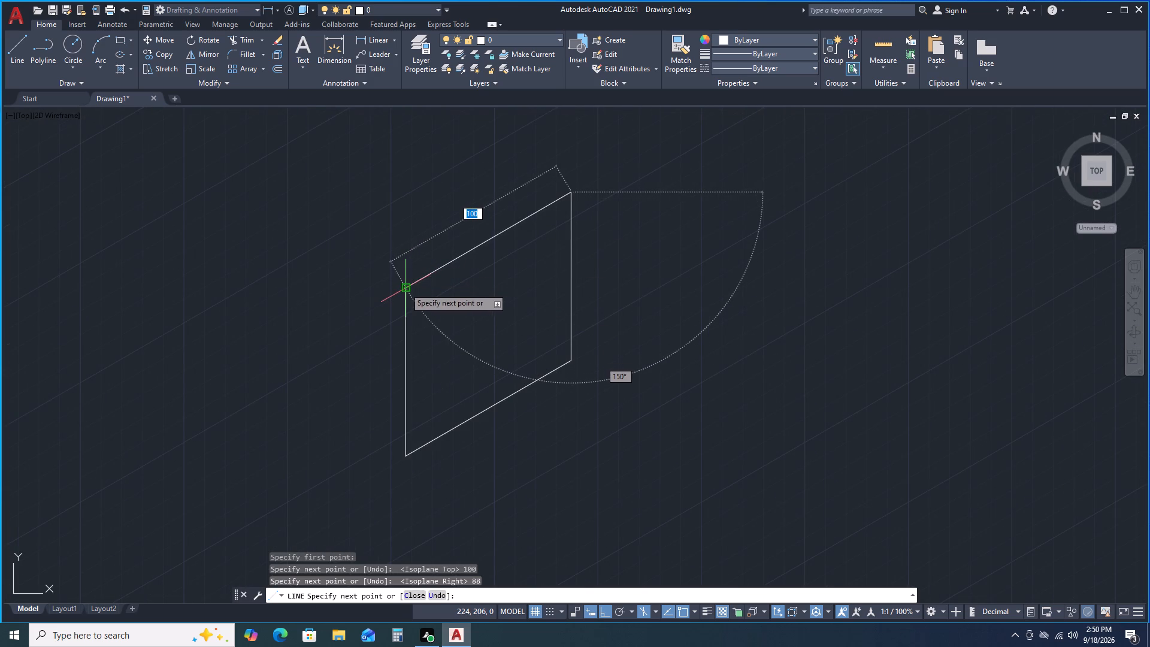
click(404, 287)
key(space)
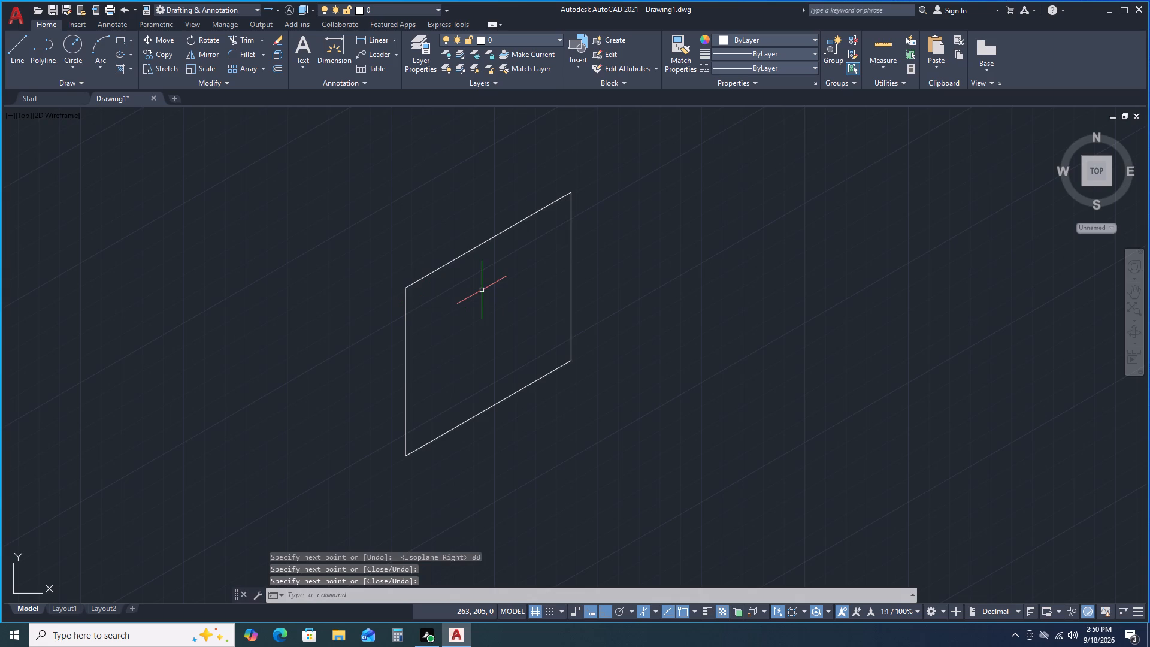
On the left isoplane, draw a 40 mm line up-left from the shared edge's upper end and continue 22 mm straight down.
middle_drag(482, 310, 482, 322)
middle_drag(486, 337, 492, 343)
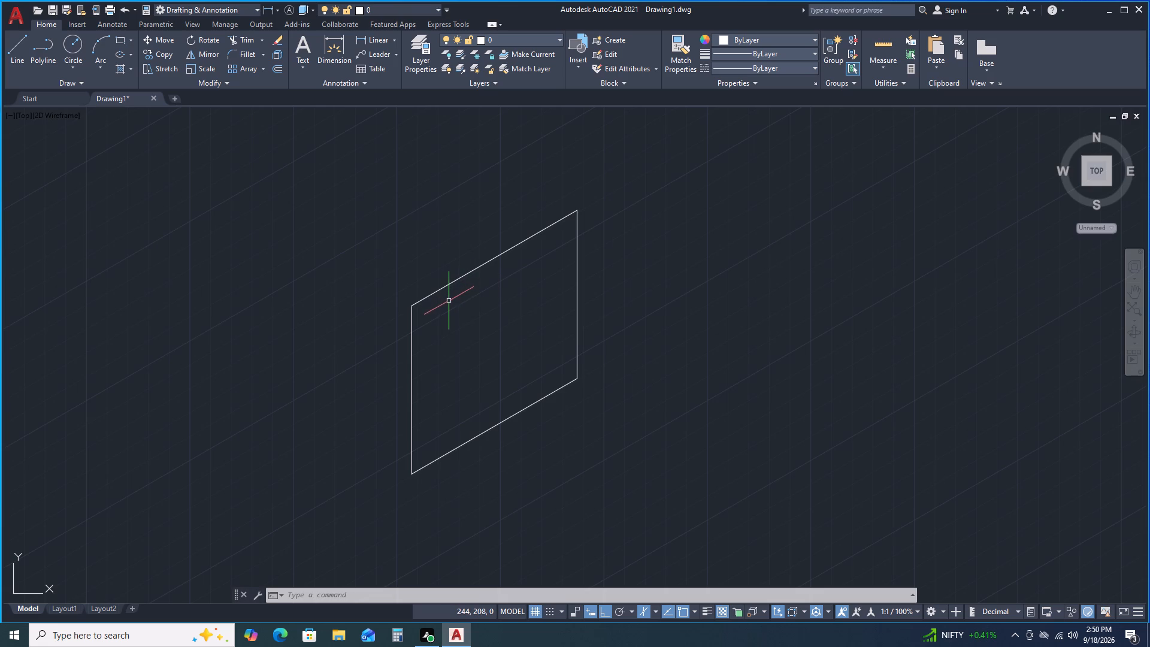
middle_drag(447, 298, 421, 393)
middle_click(421, 393)
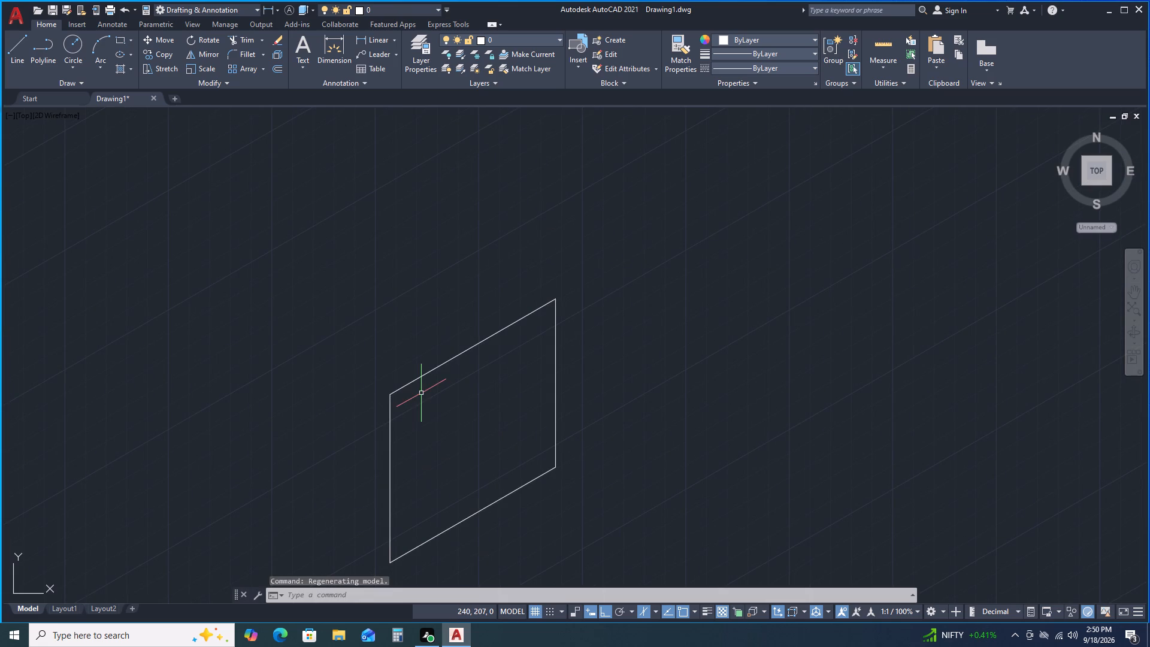
key(space)
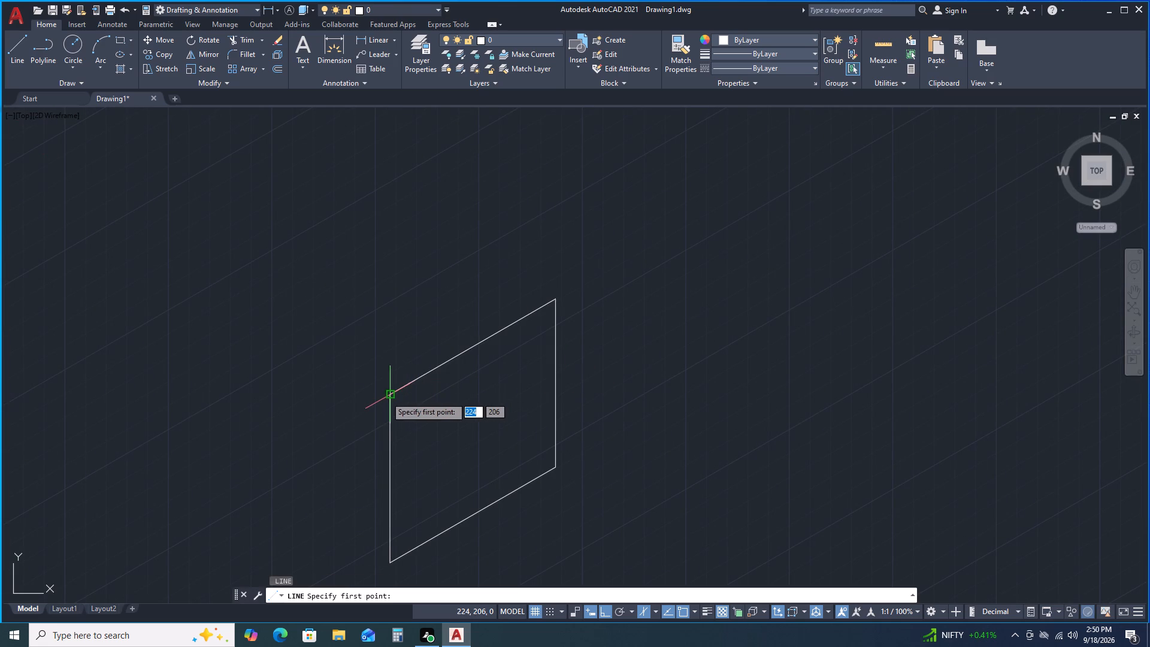
click(389, 395)
key(F5)
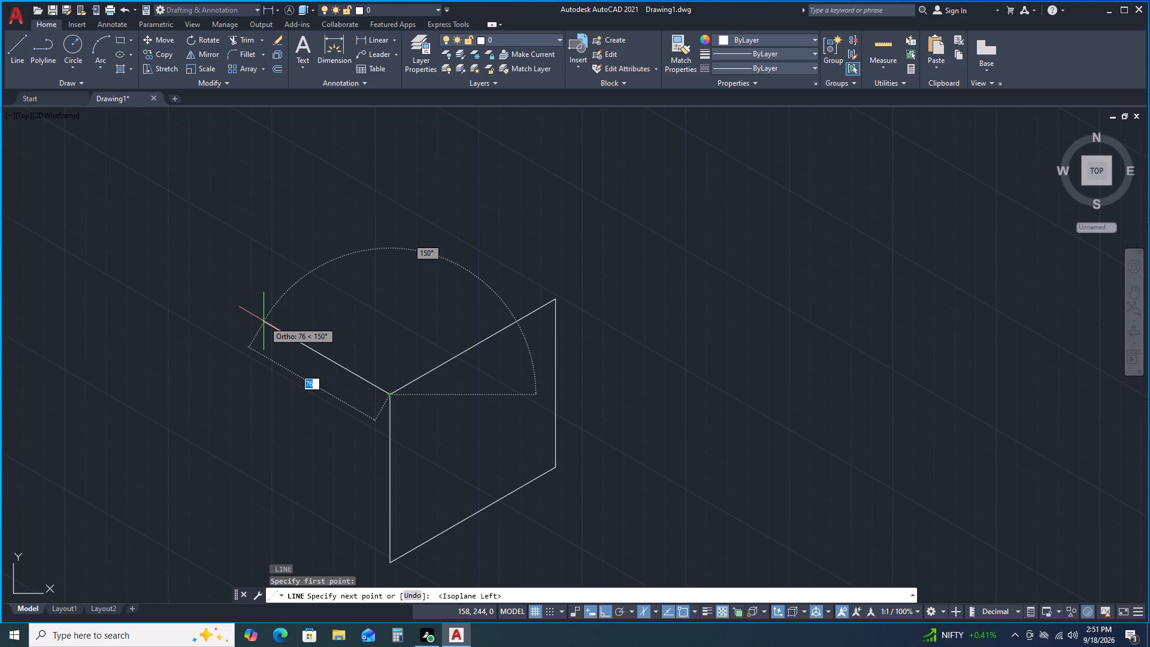
text(40)
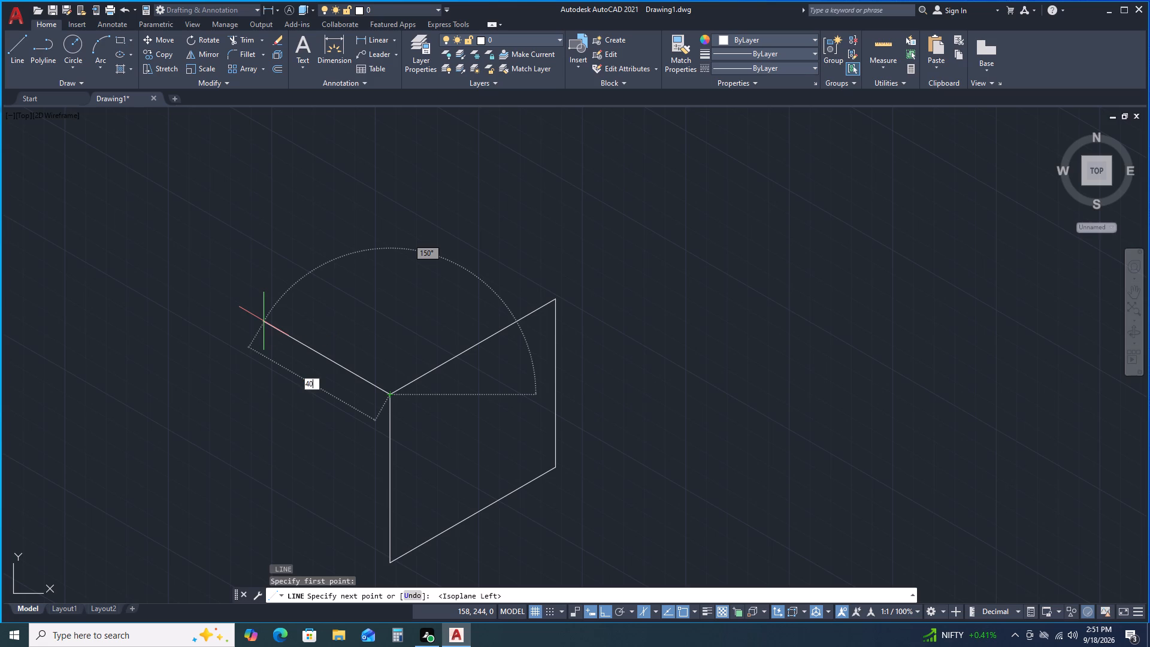
key(Return)
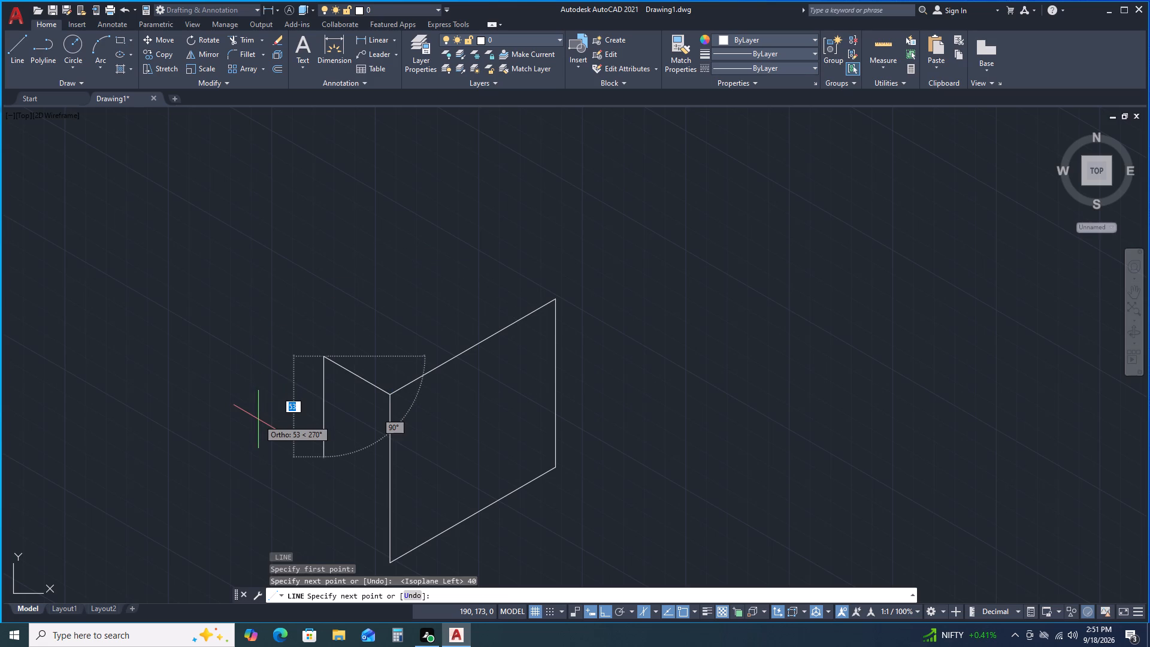
text(22)
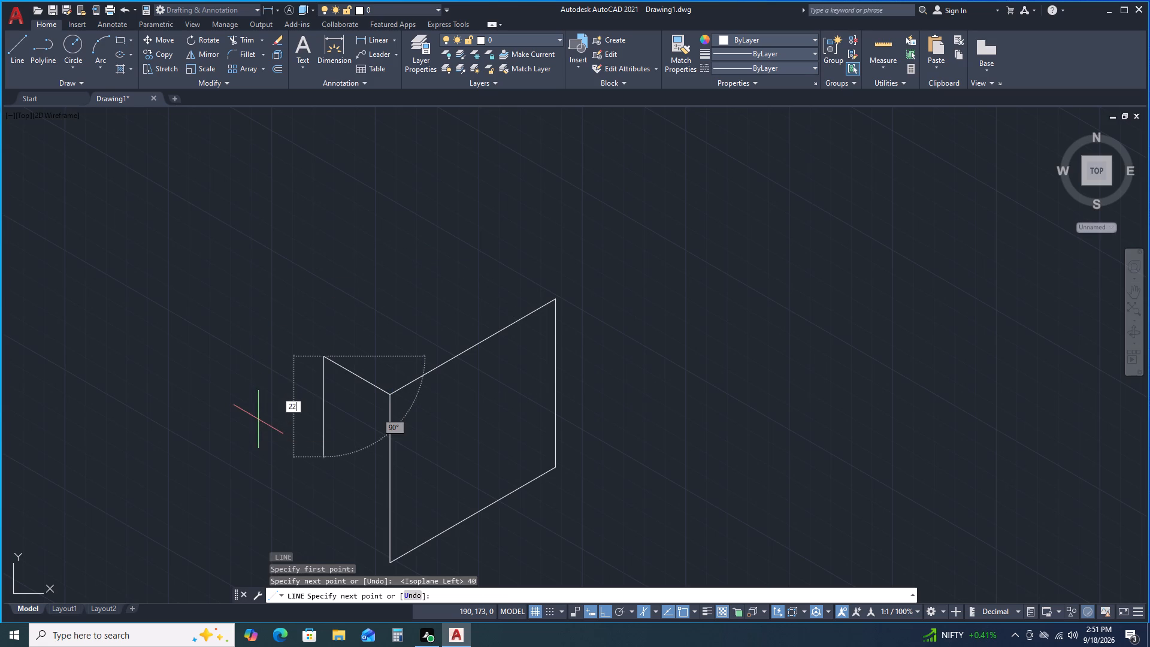
key(Return)
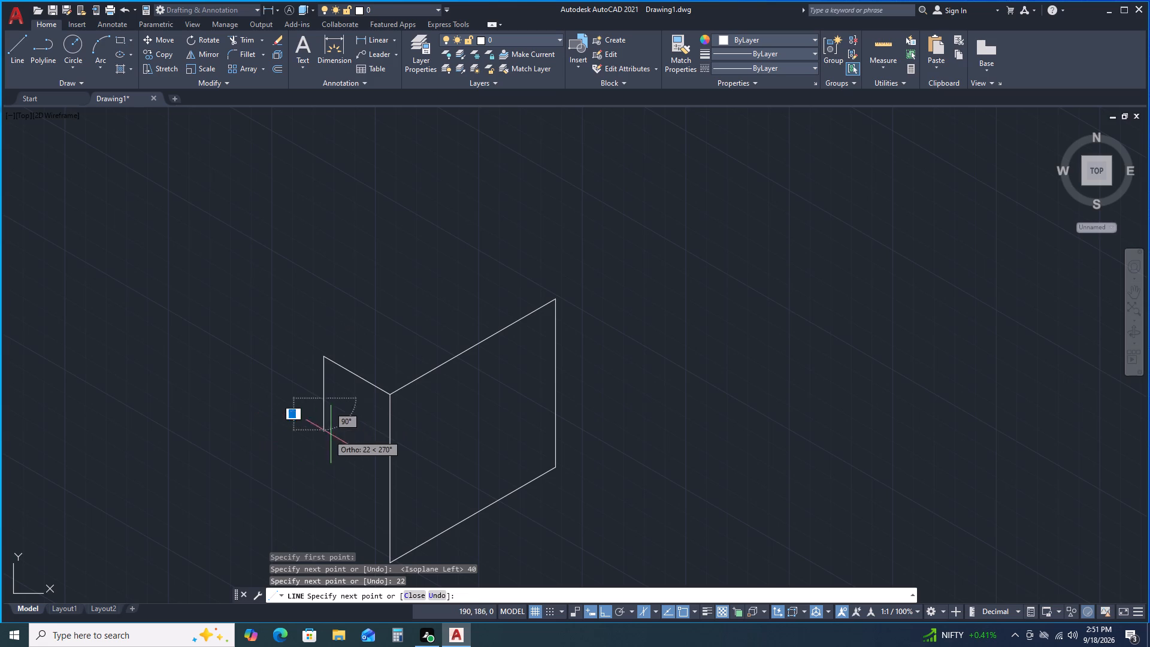
Continue the left-face outline with the upper lip: 12 mm down-right, 10 mm up, and 16 mm down-right.
key(F5)
text(12)
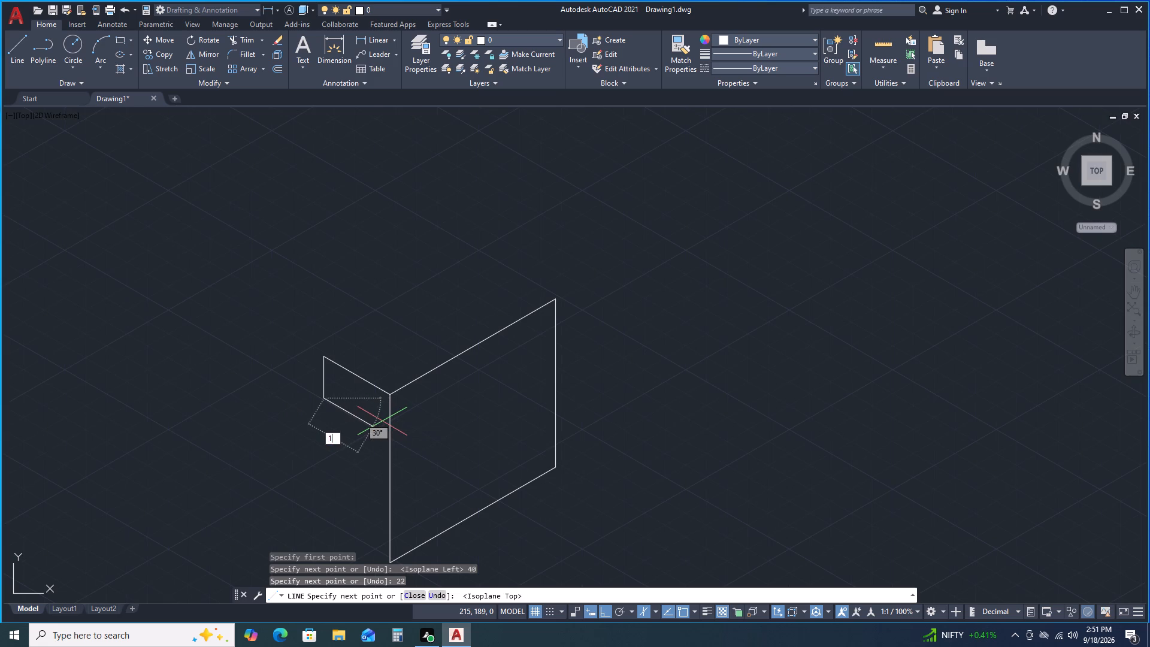
key(Return)
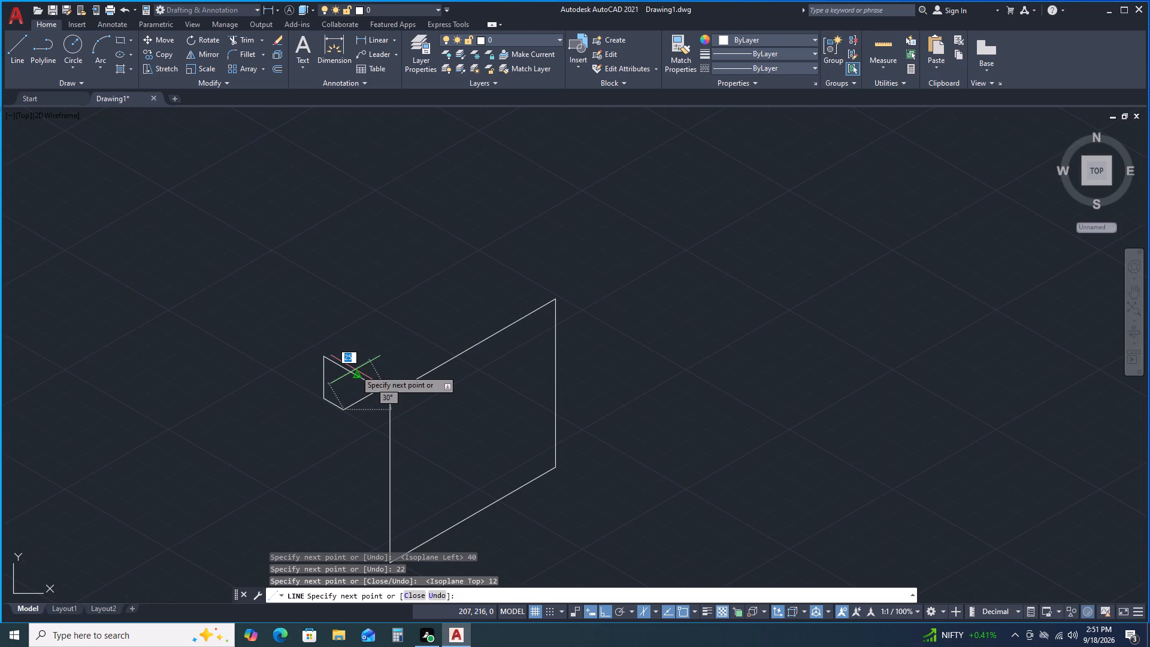
key(F5)
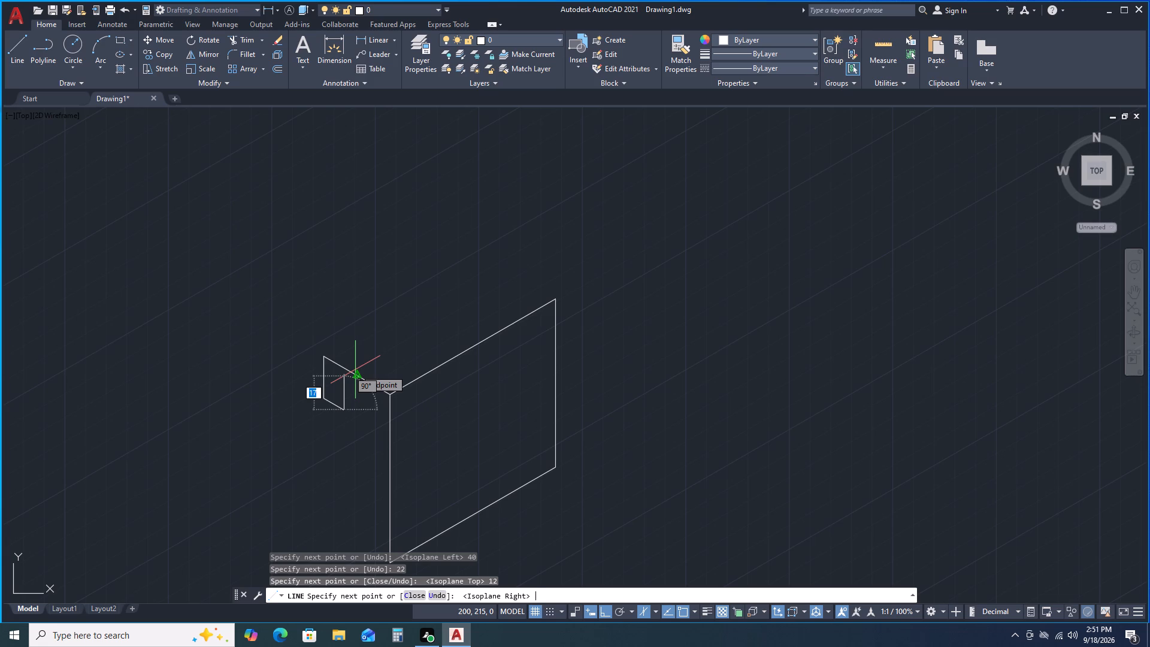
text(10)
key(Return)
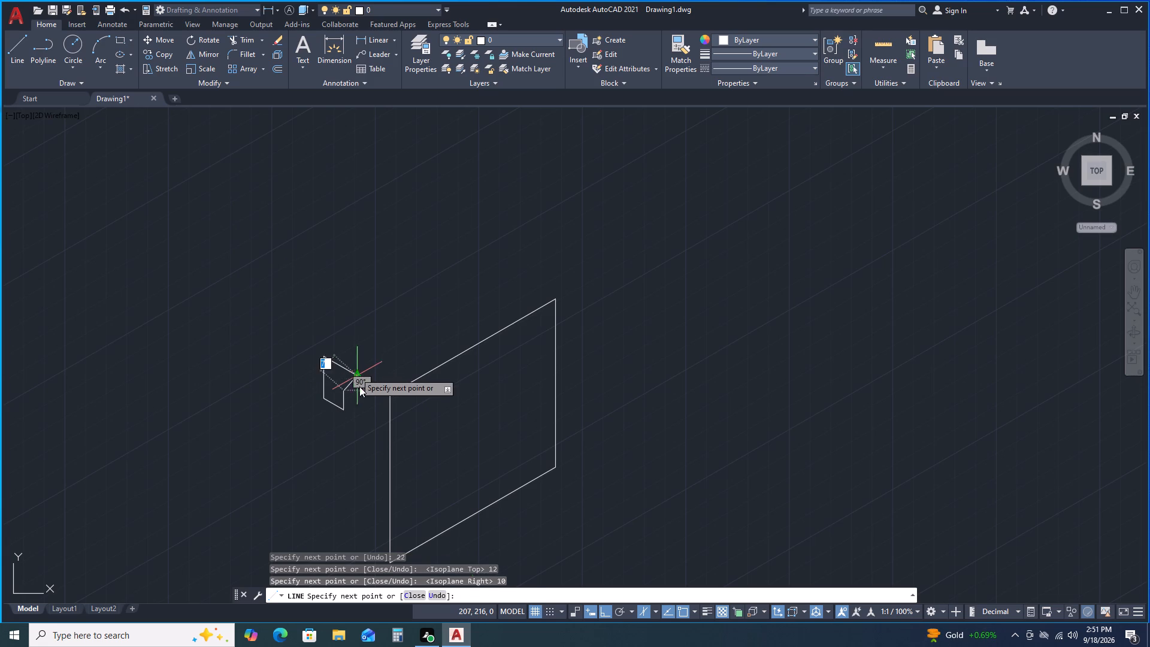
key(F5)
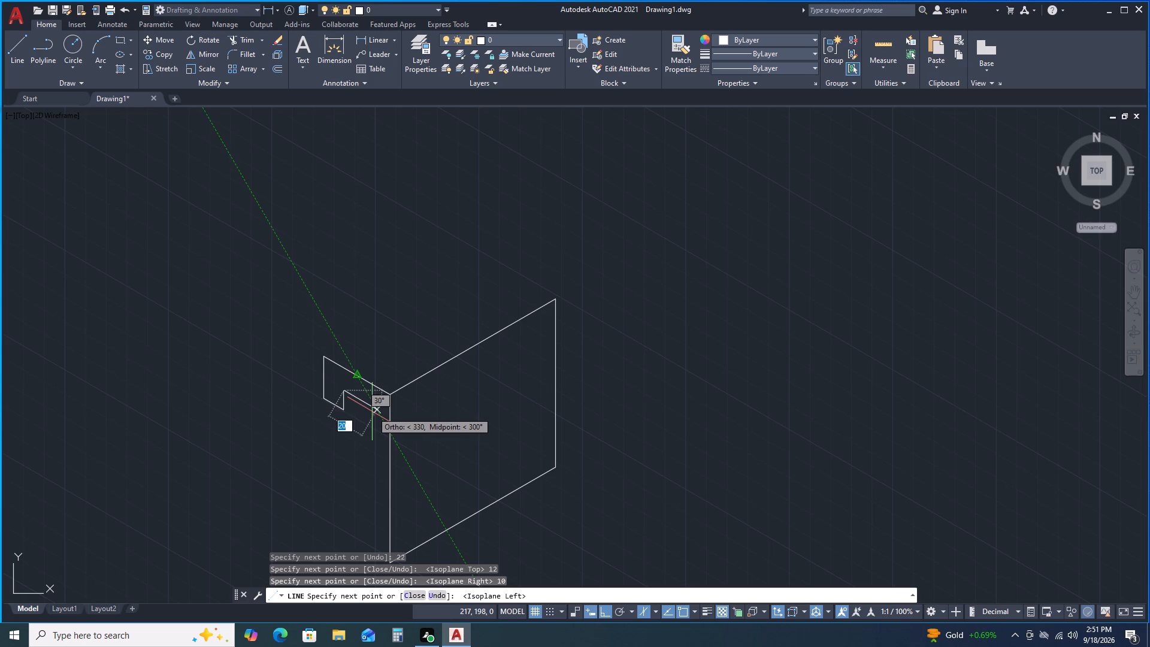
text(16)
key(Return)
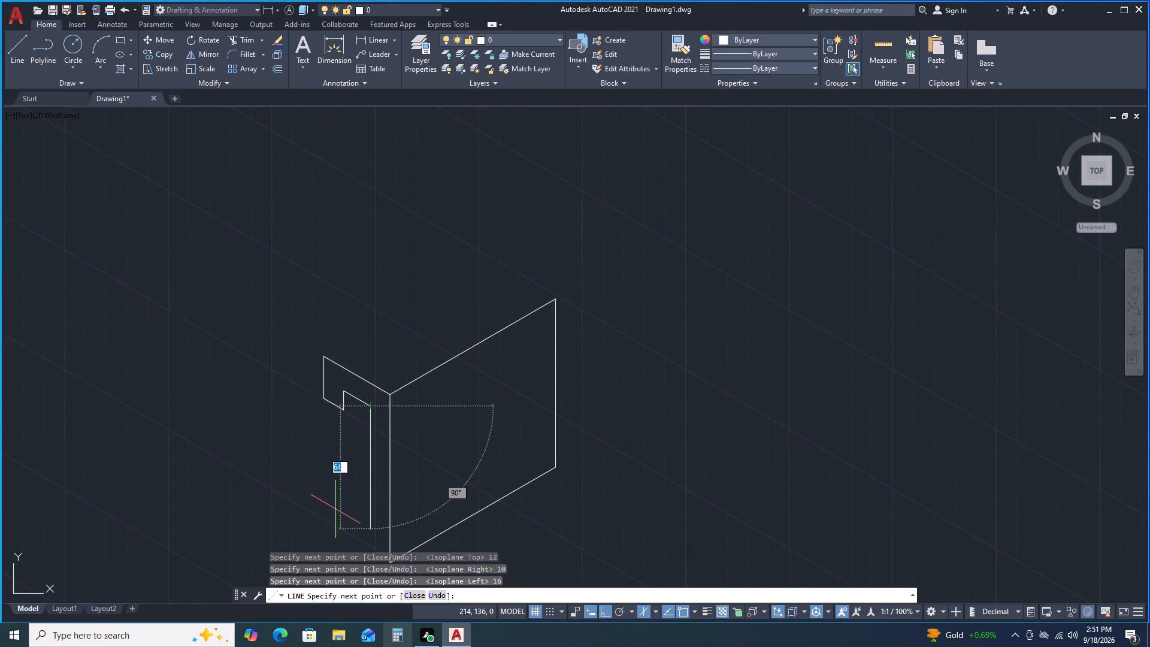
Continue the left-face outline with a 64 mm line straight down as the channel's inner vertical edge.
middle_drag(397, 644, 386, 527)
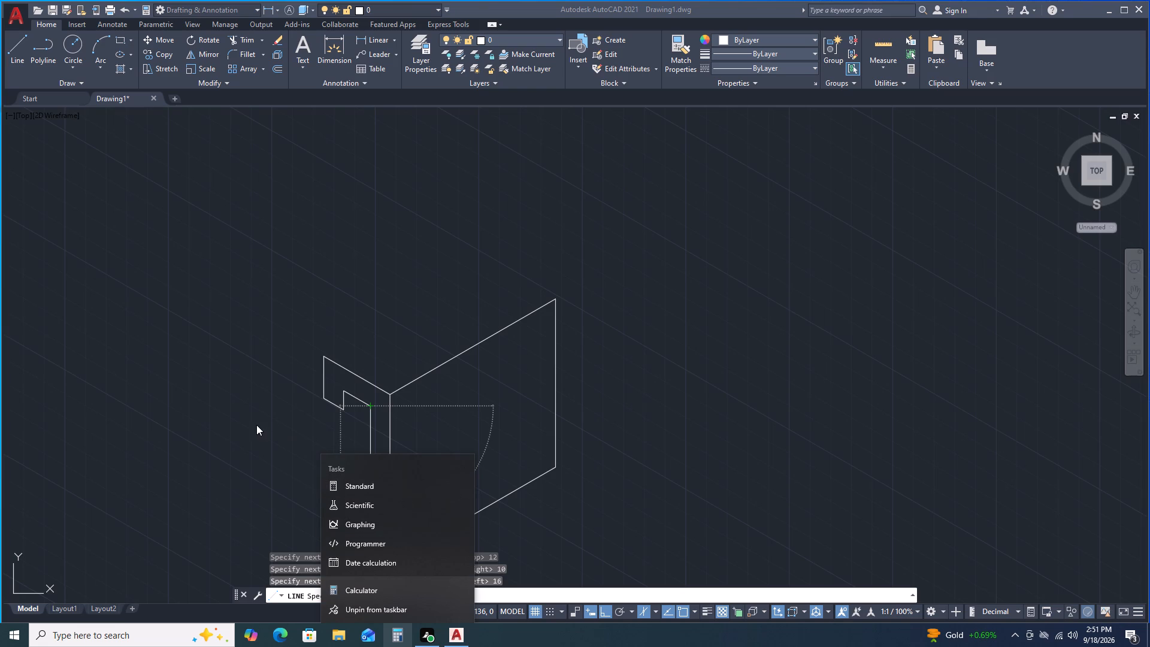
click(256, 425)
middle_drag(346, 501, 347, 377)
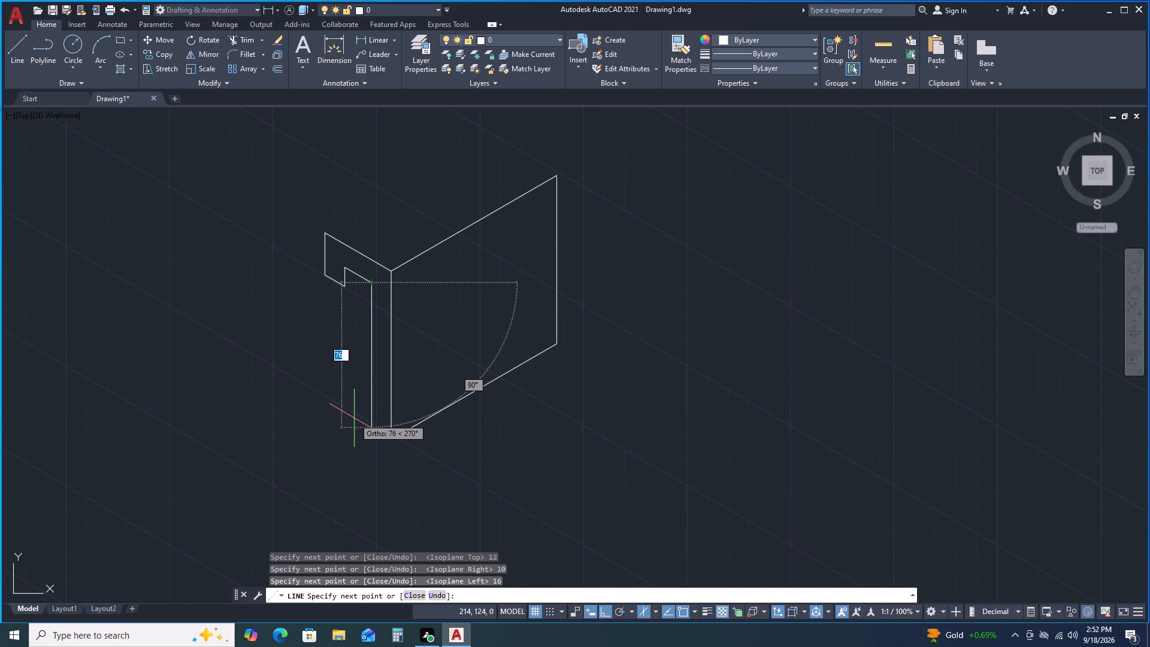
text(64)
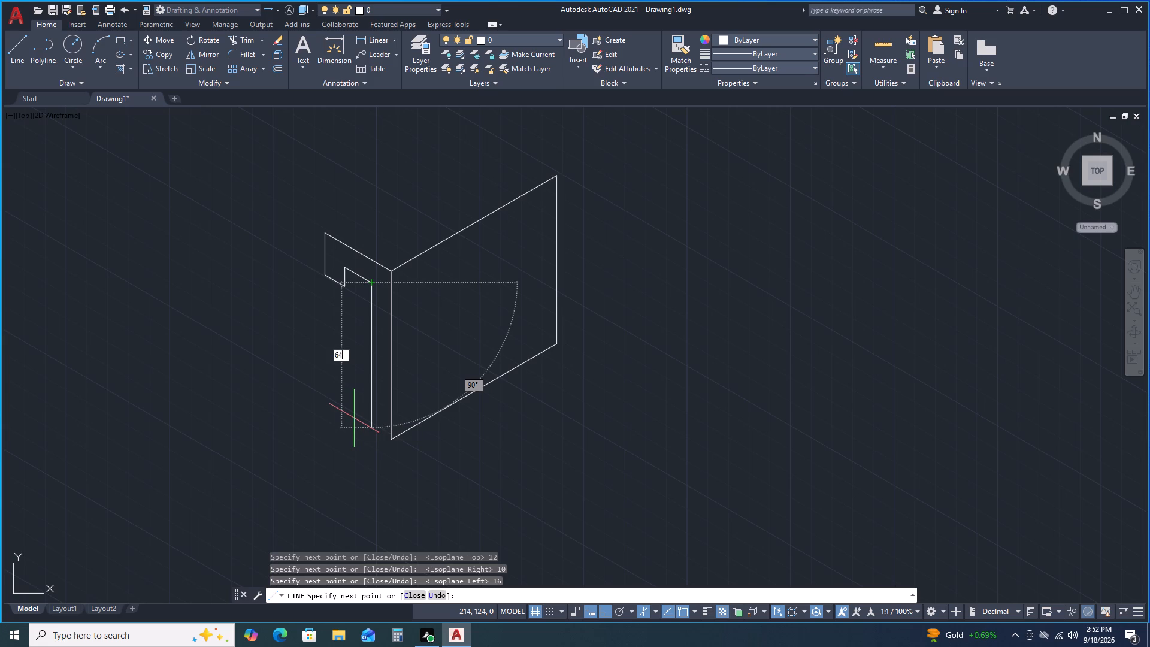
key(Return)
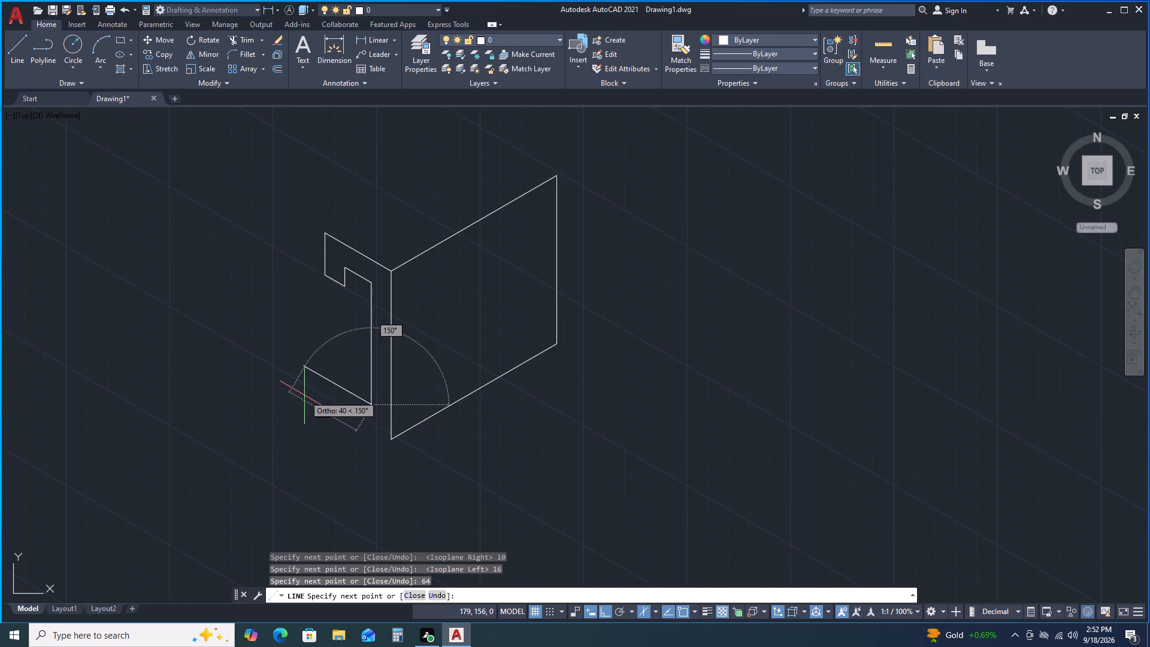
Continue the left-face outline with the lower lip: 16 mm up-left, 10 mm up, and 12 mm up-left.
text(16)
key(Return)
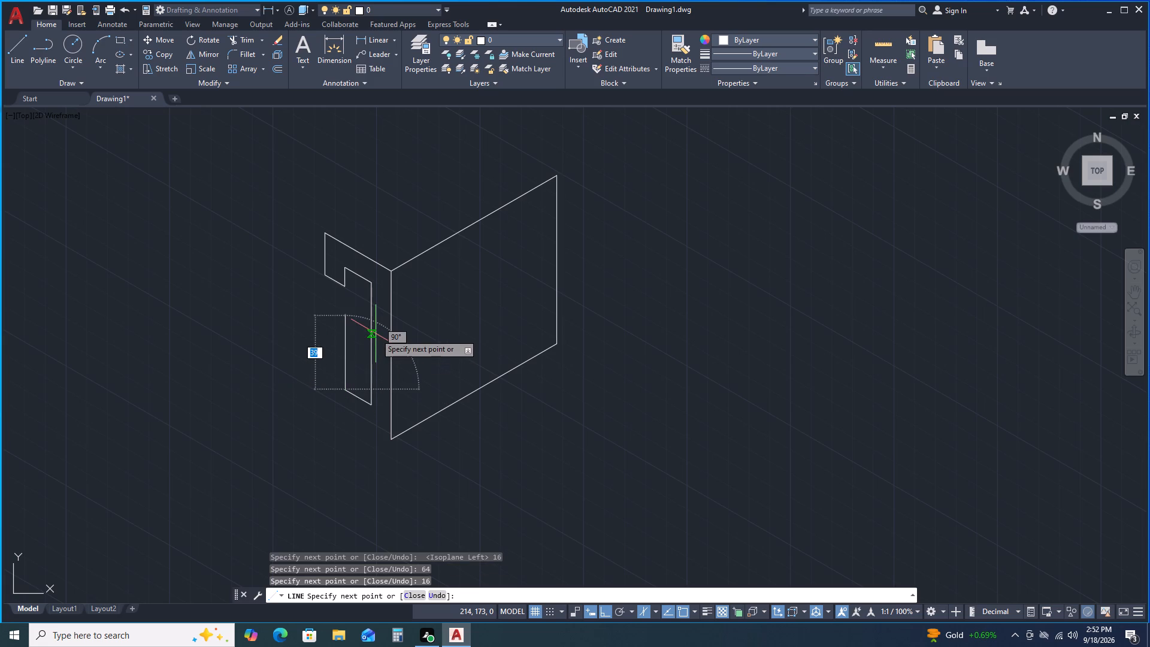
text(10)
key(Return)
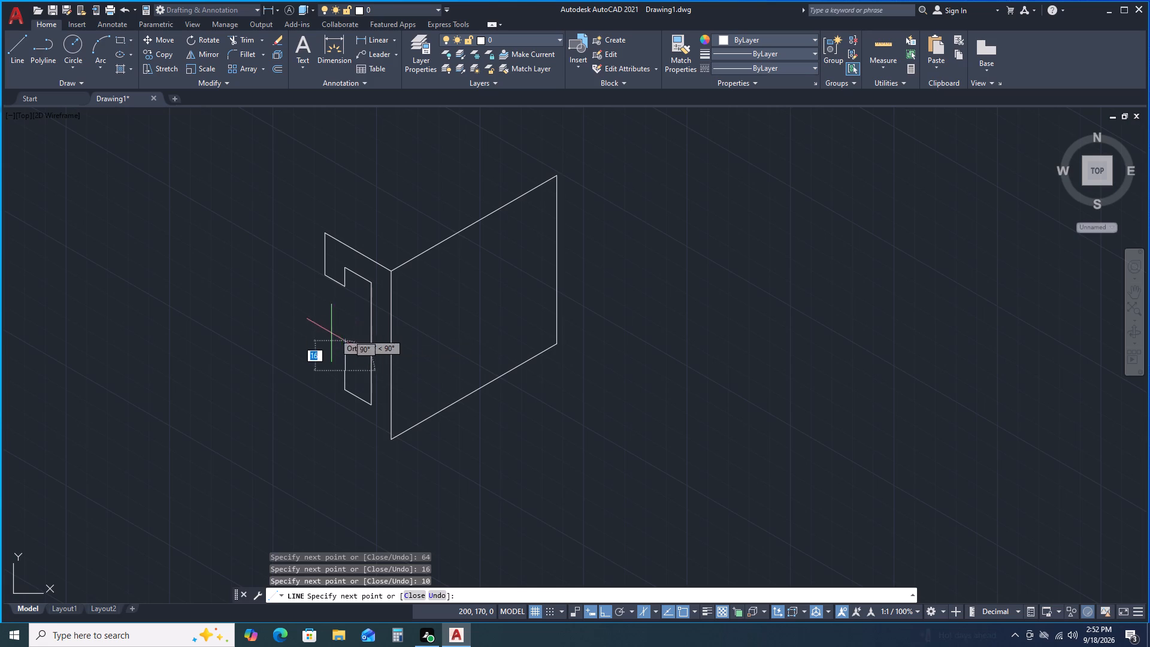
text(12)
key(Return)
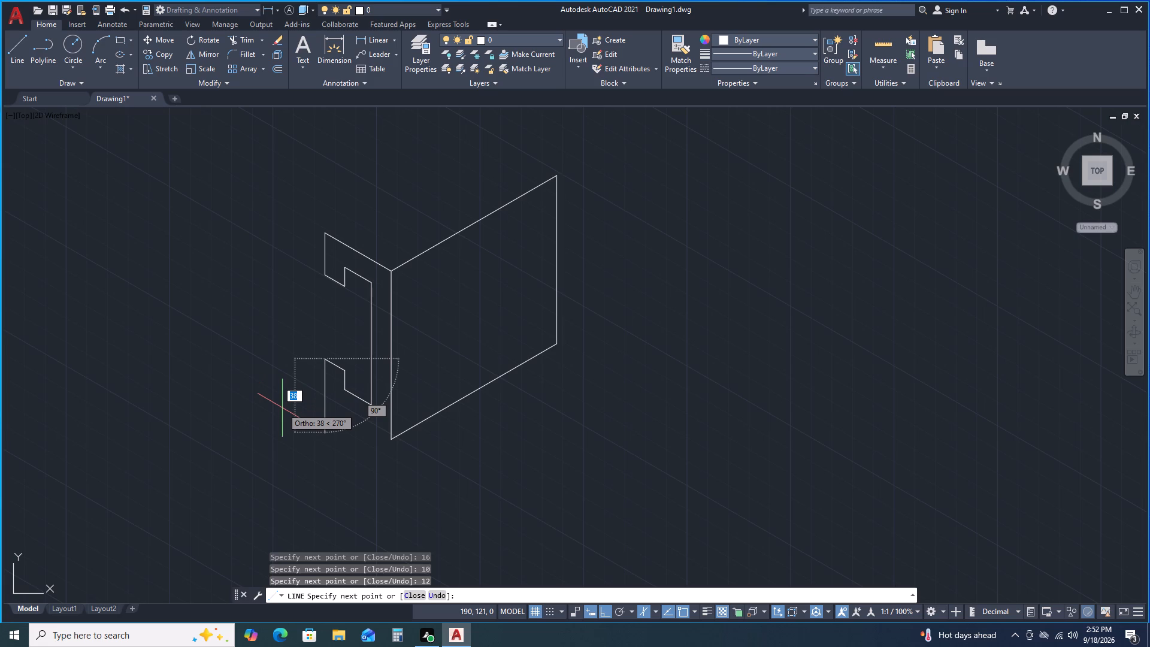
Finish the C-shaped left-face outline with a 22 mm line down and a line to the lower end of the 88 mm edge.
text(22)
key(Return)
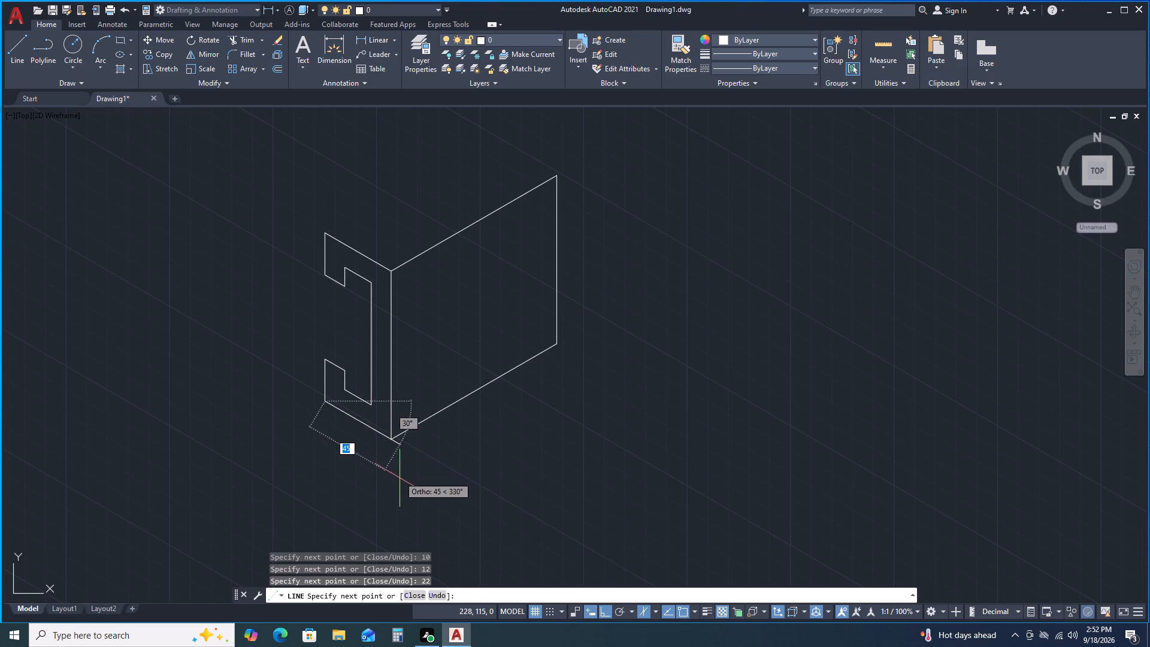
double_click(392, 436)
key(space)
middle_drag(448, 361, 448, 362)
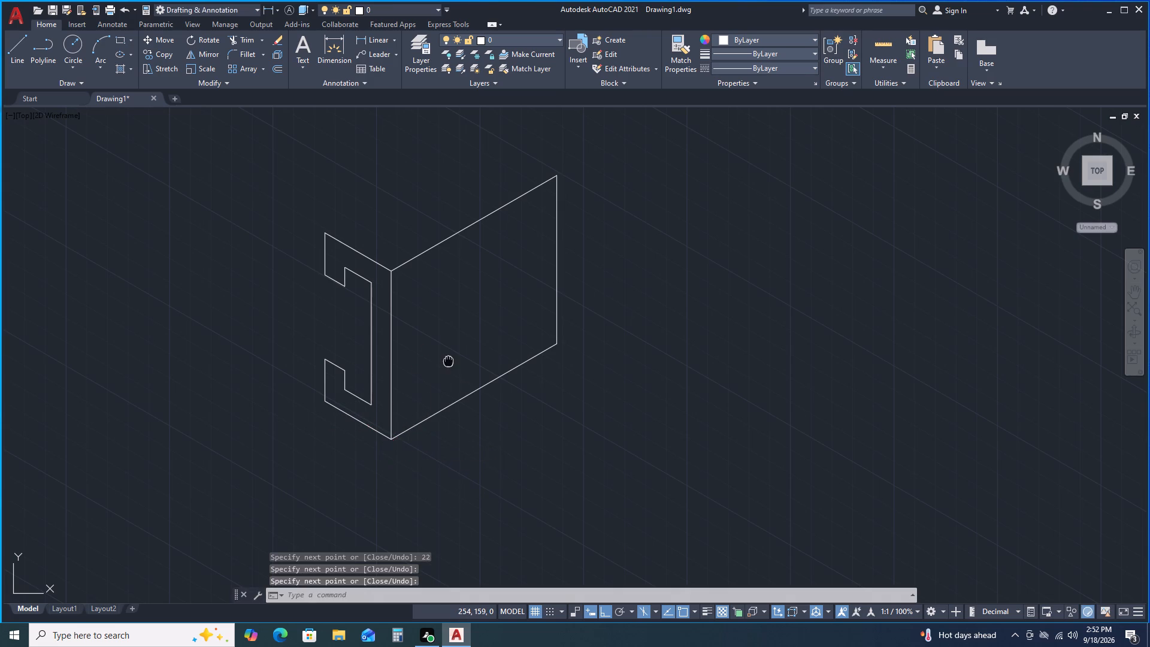
middle_drag(448, 362, 439, 415)
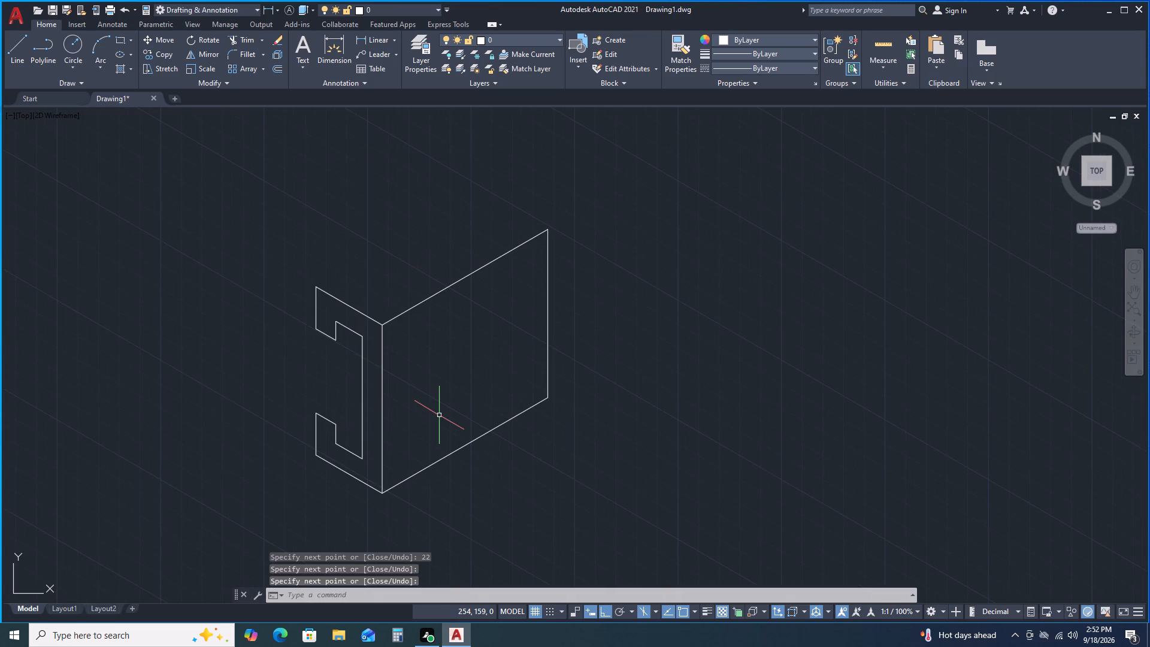
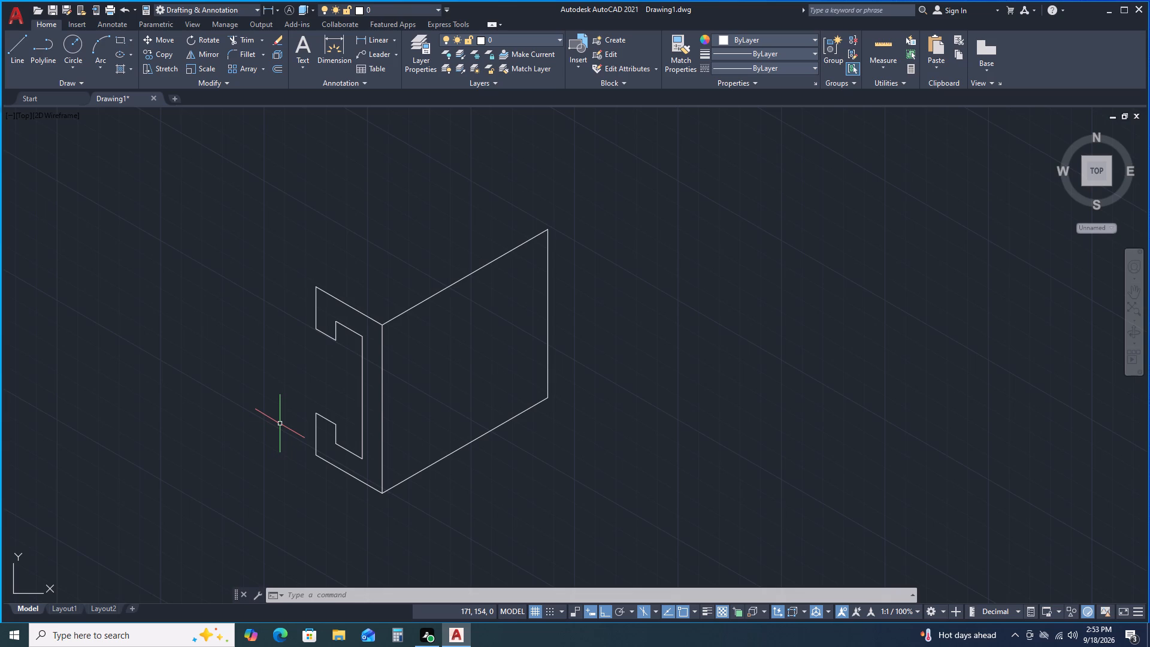
In the top isoplane, draw two parallel receding lines up-right at 30° from the two upper corners of the lower lip.
click(11, 54)
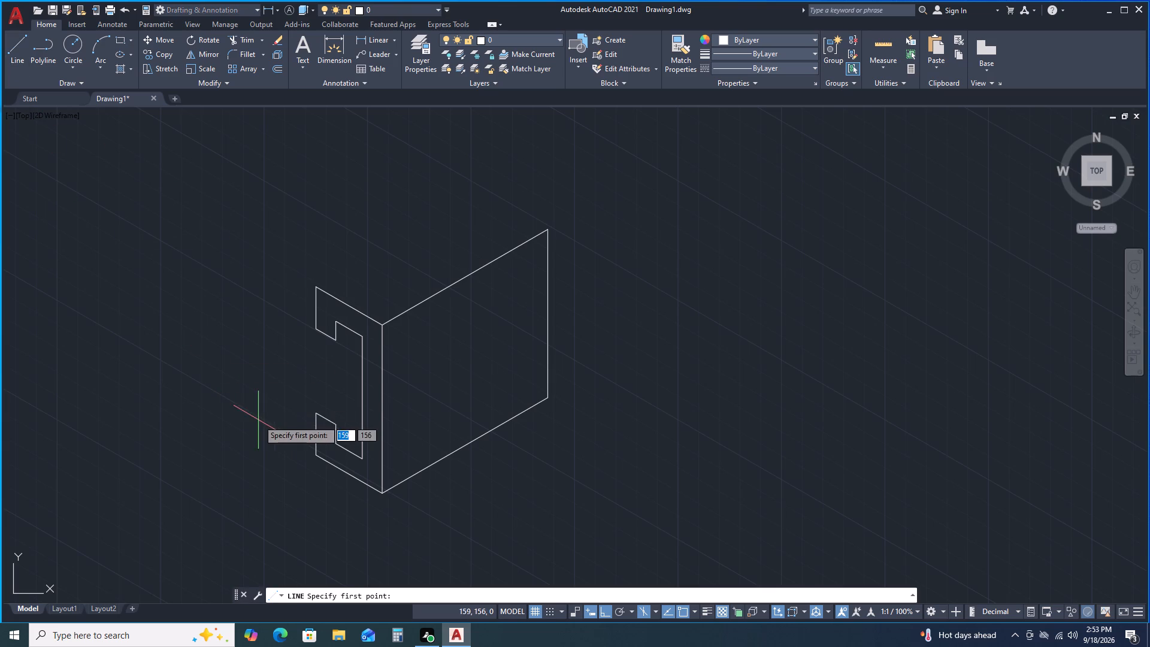
click(319, 412)
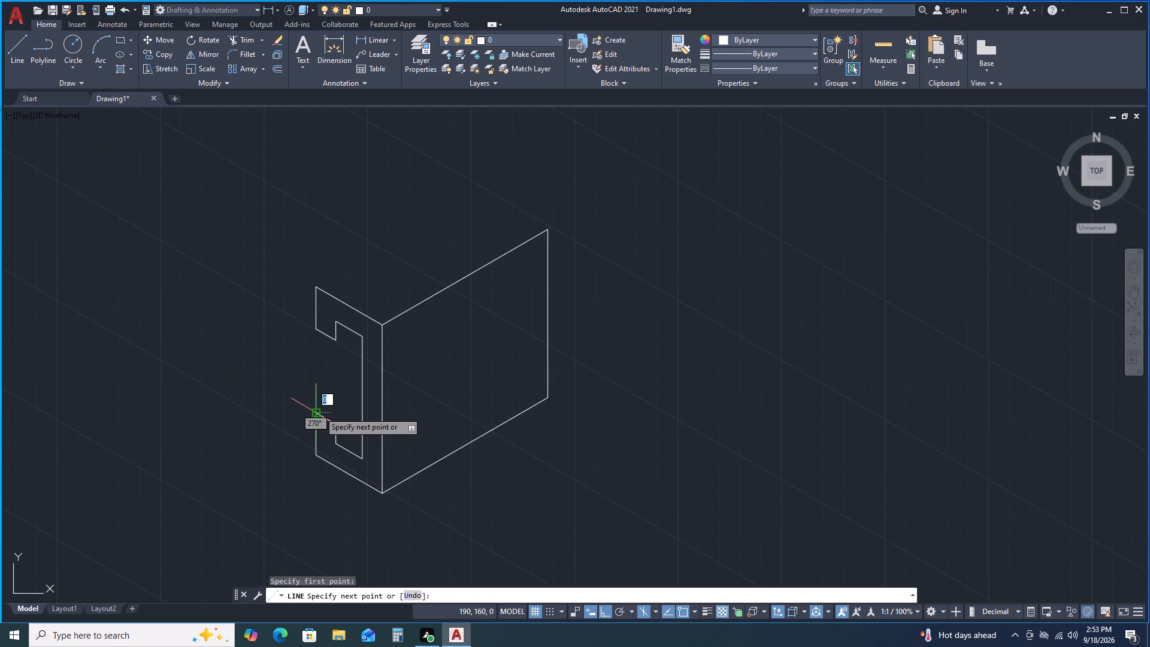
key(F5)
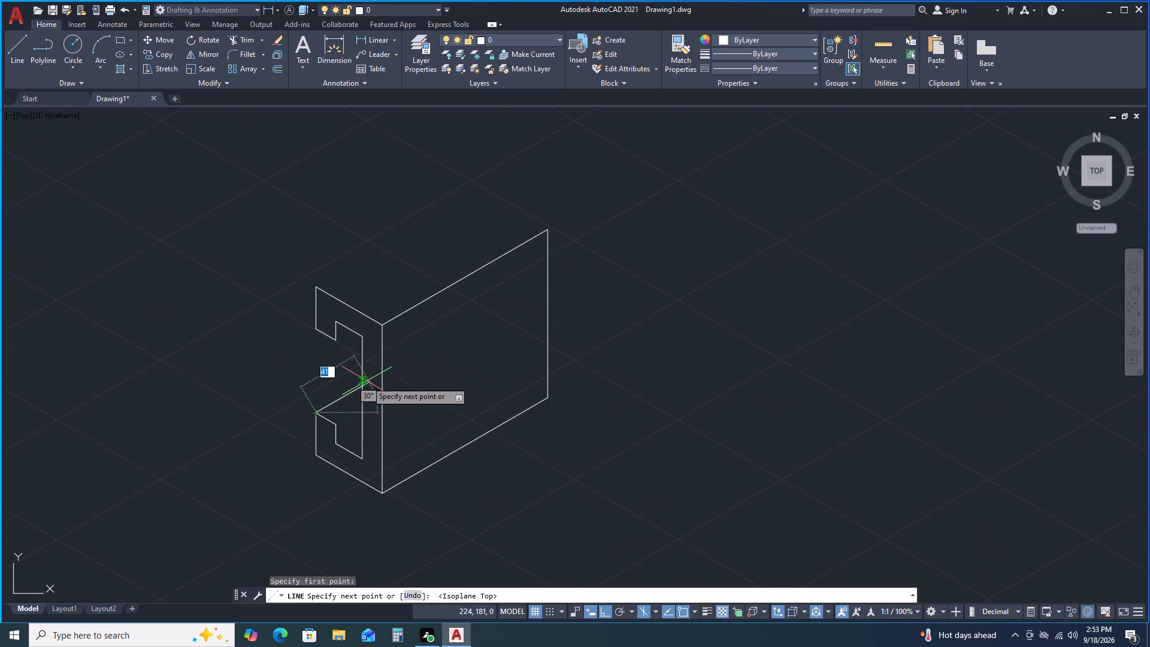
scroll(362, 383, up, 1)
double_click(430, 345)
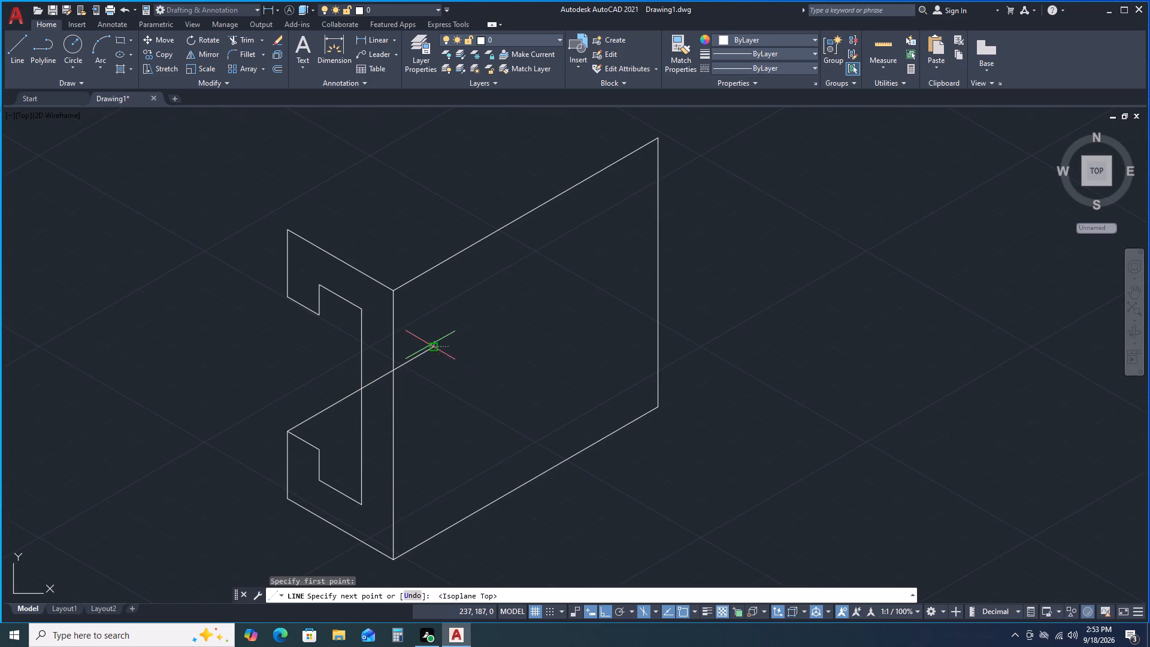
key(space)
key(space)
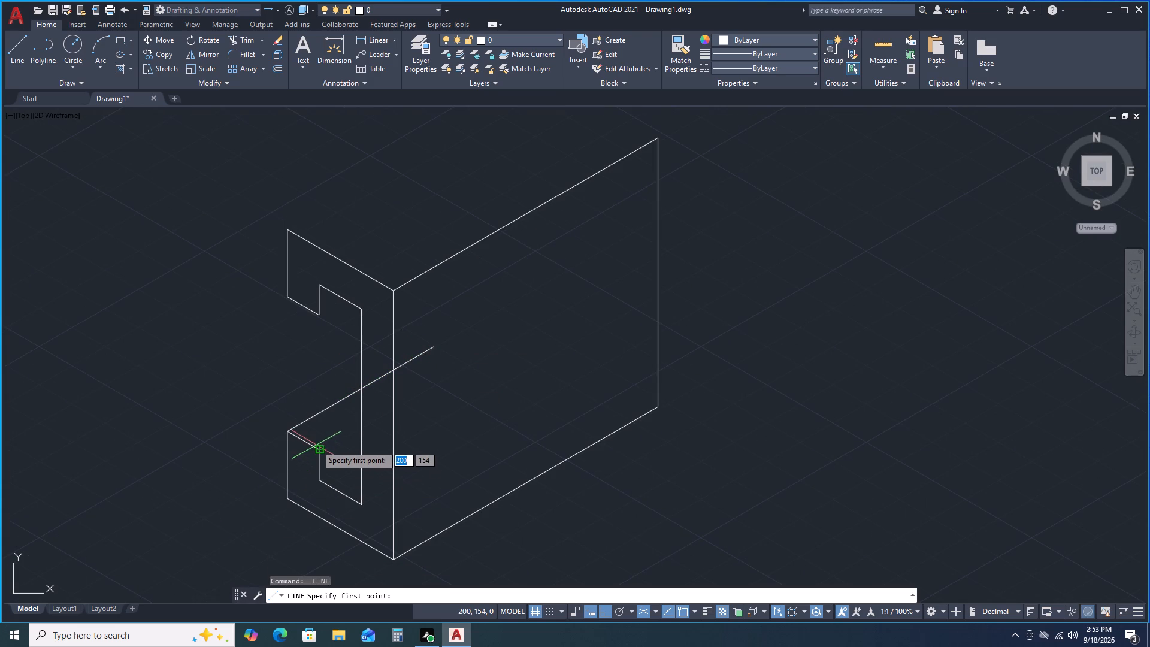
double_click(317, 446)
double_click(512, 389)
key(space)
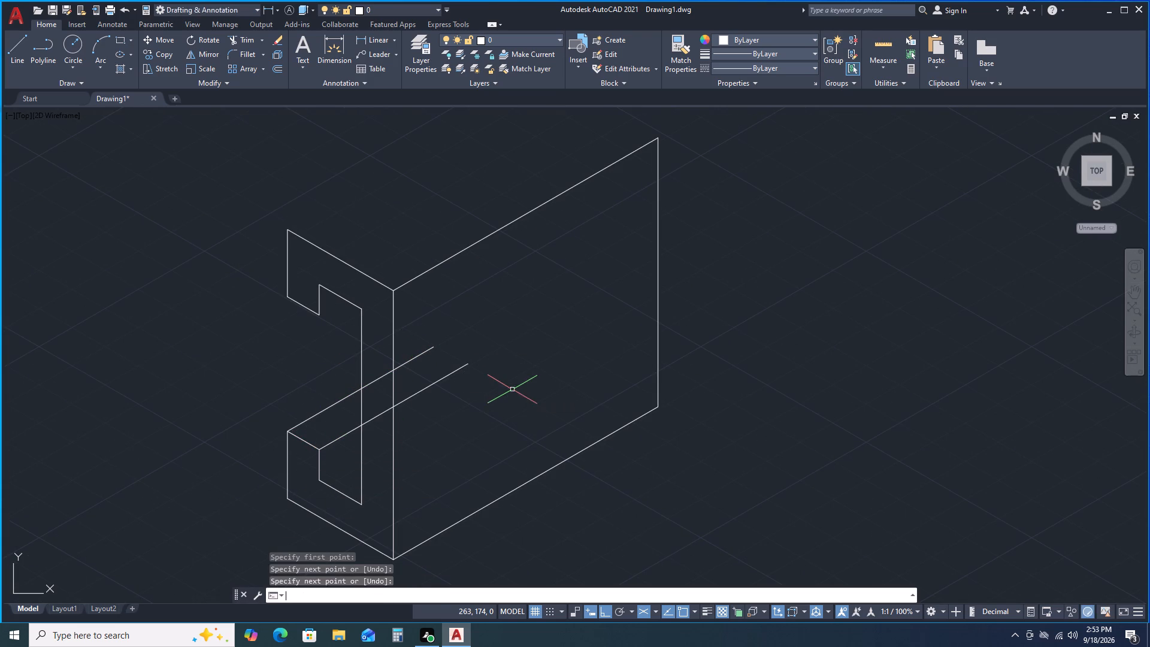
Trim both receding lines back to the channel's inner vertical edge.
double_click(238, 43)
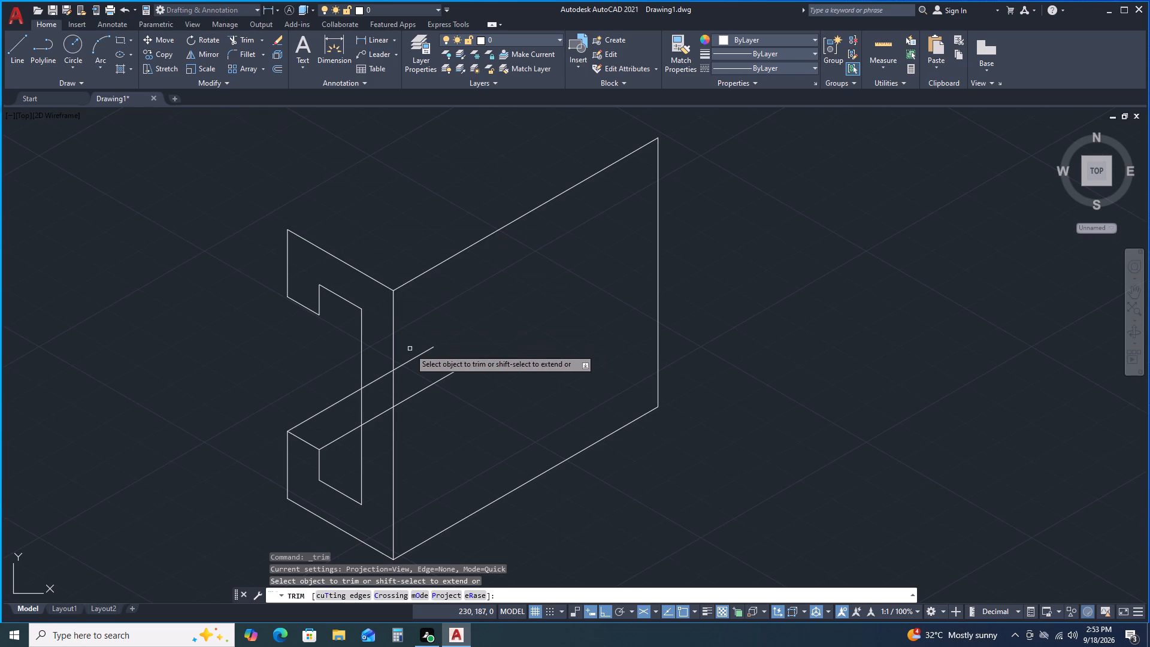
click(417, 357)
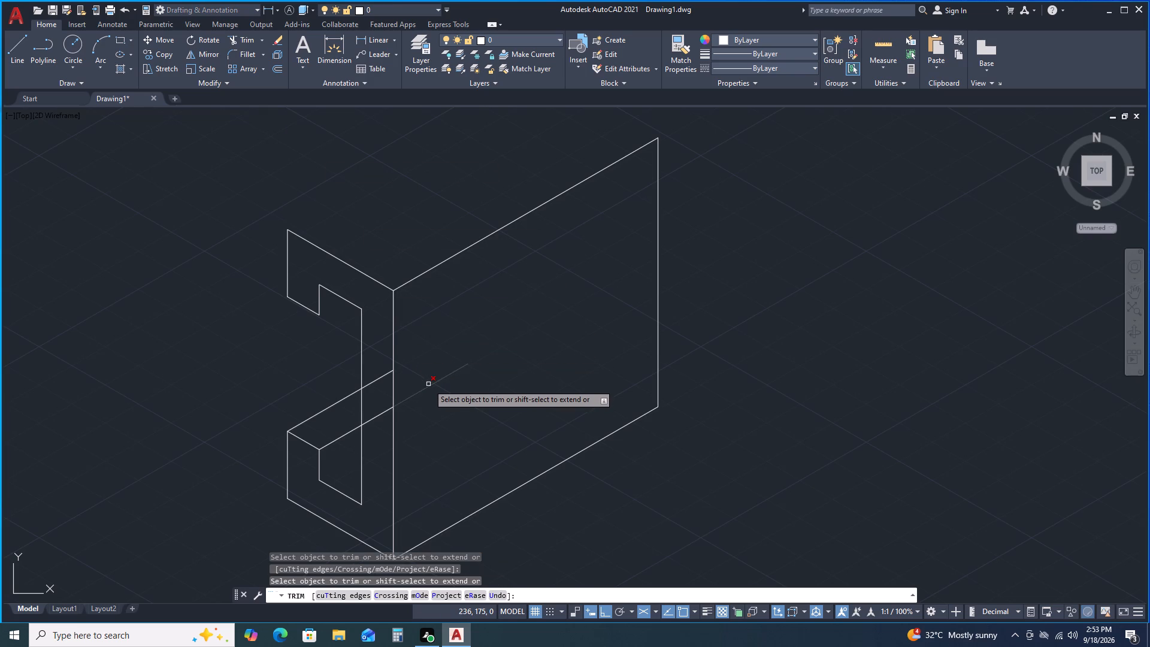
click(428, 385)
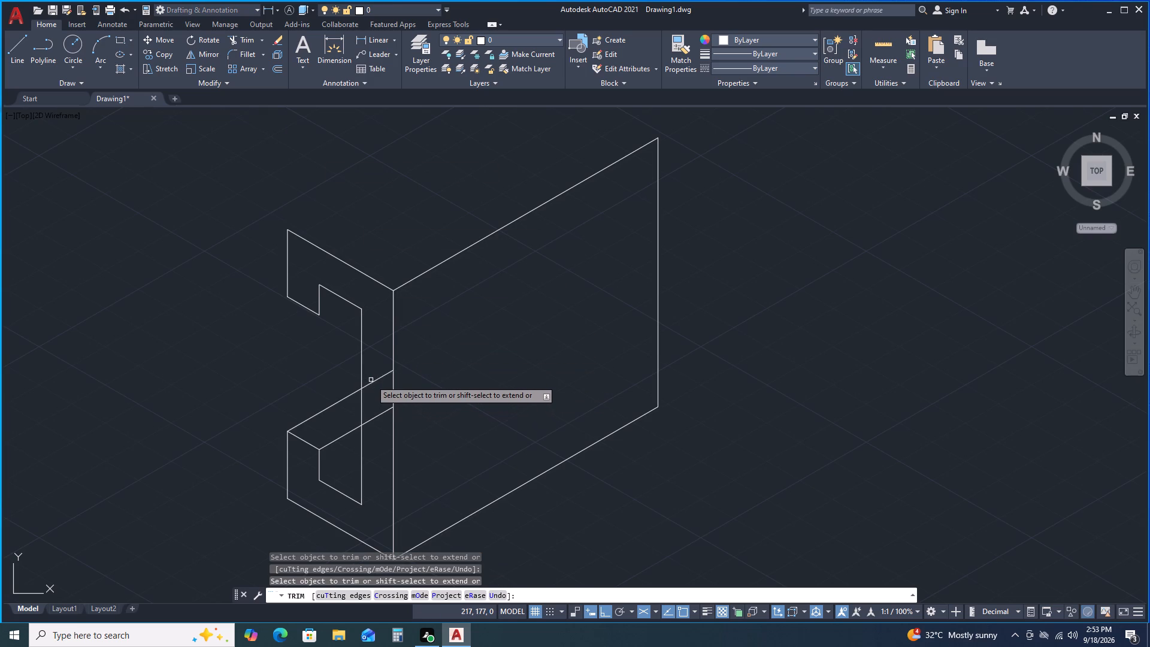
click(374, 380)
click(378, 418)
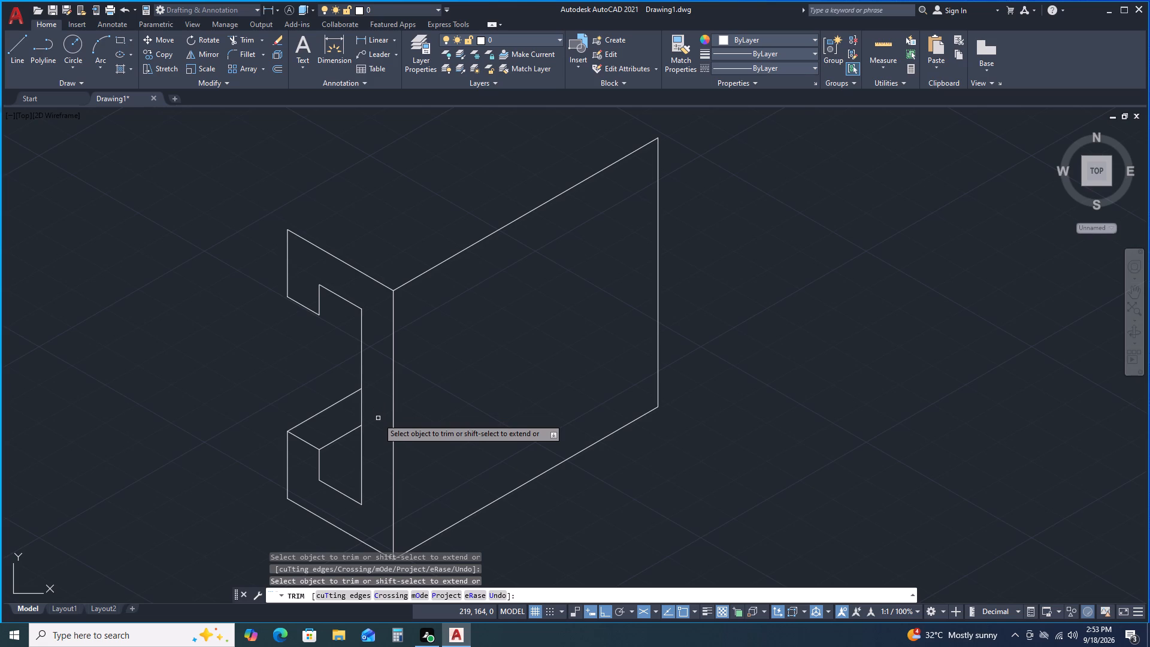
key(space)
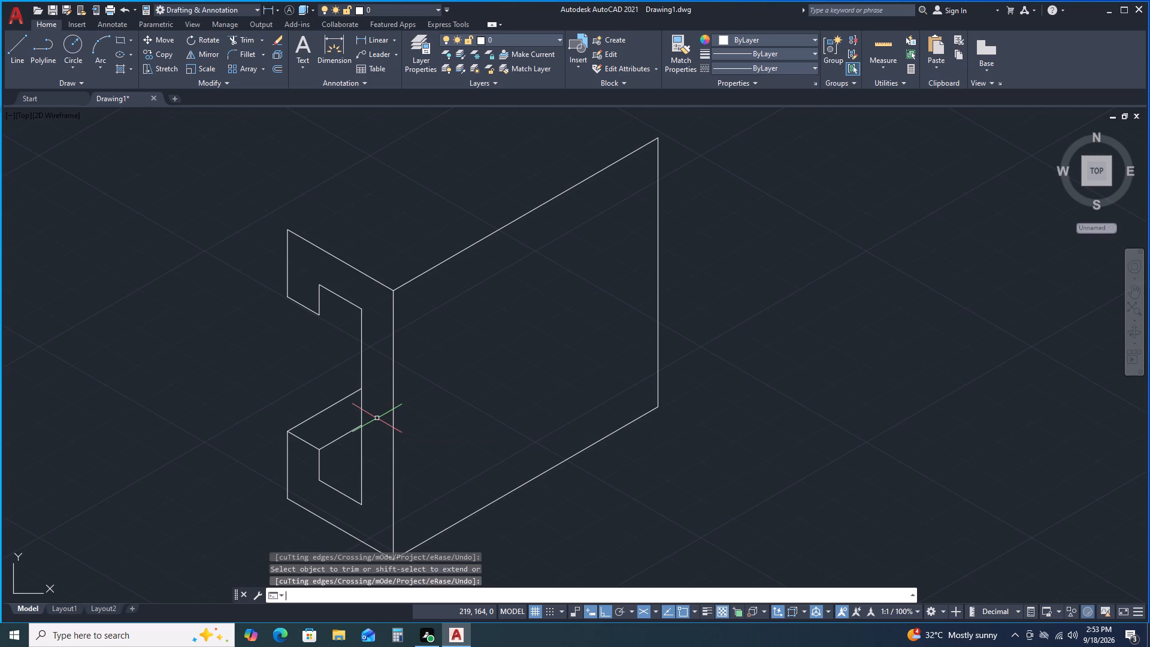
Draw a 30° receding line from the lower lip's inner bottom corner and trim it at the channel's inner vertical edge.
click(16, 46)
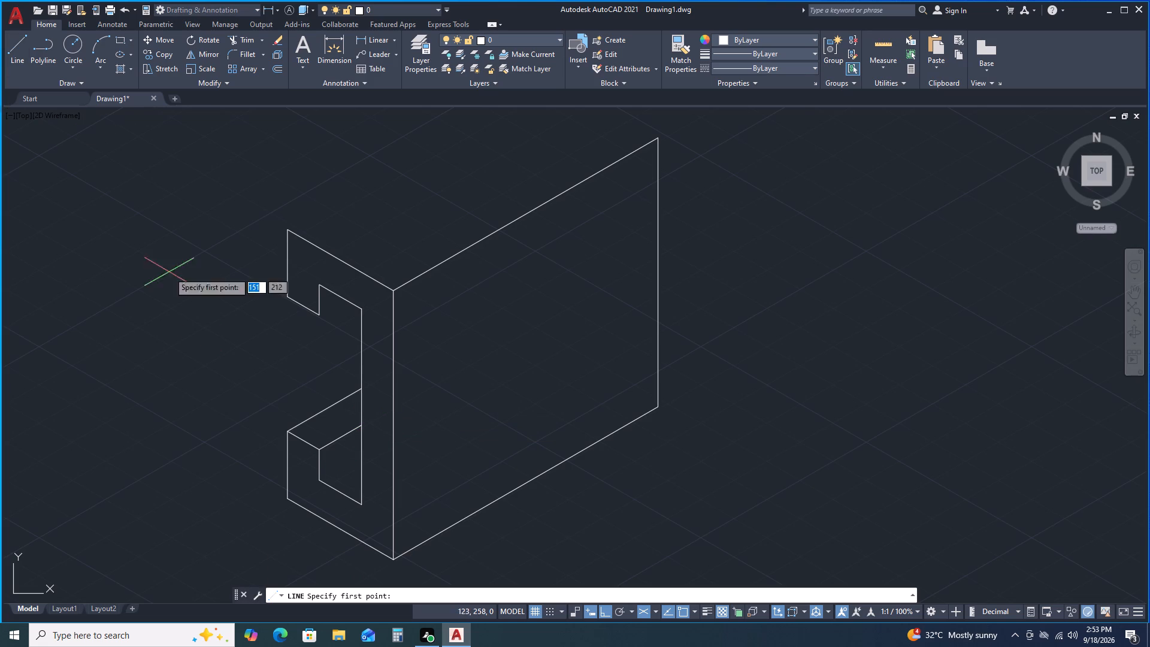
double_click(323, 483)
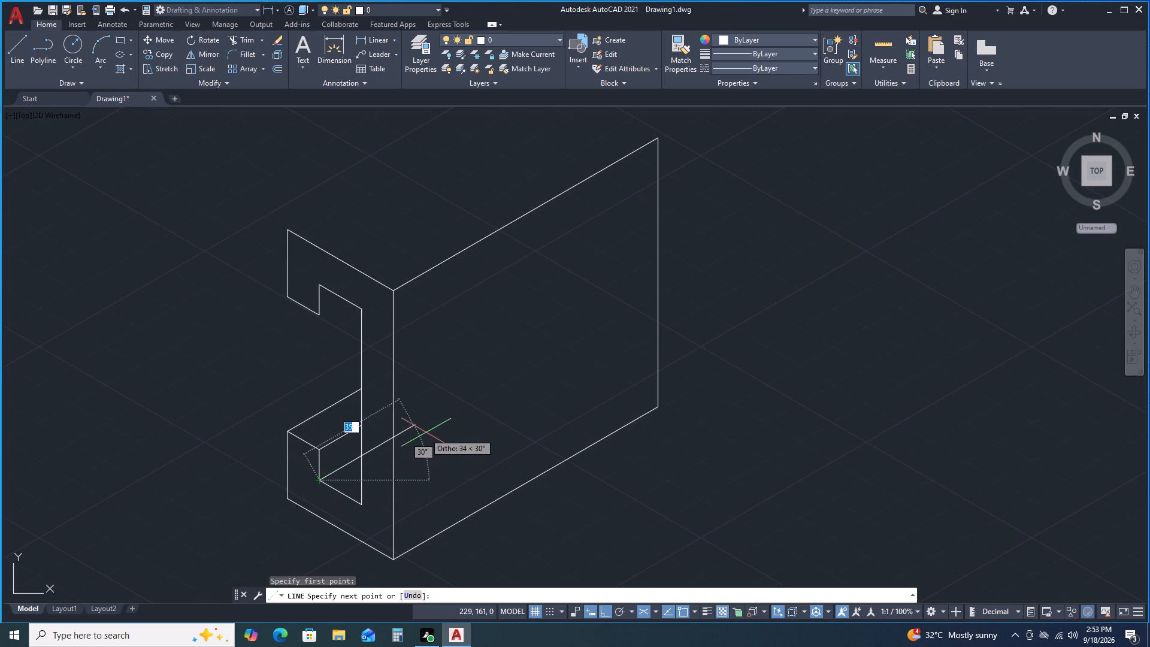
click(428, 431)
key(space)
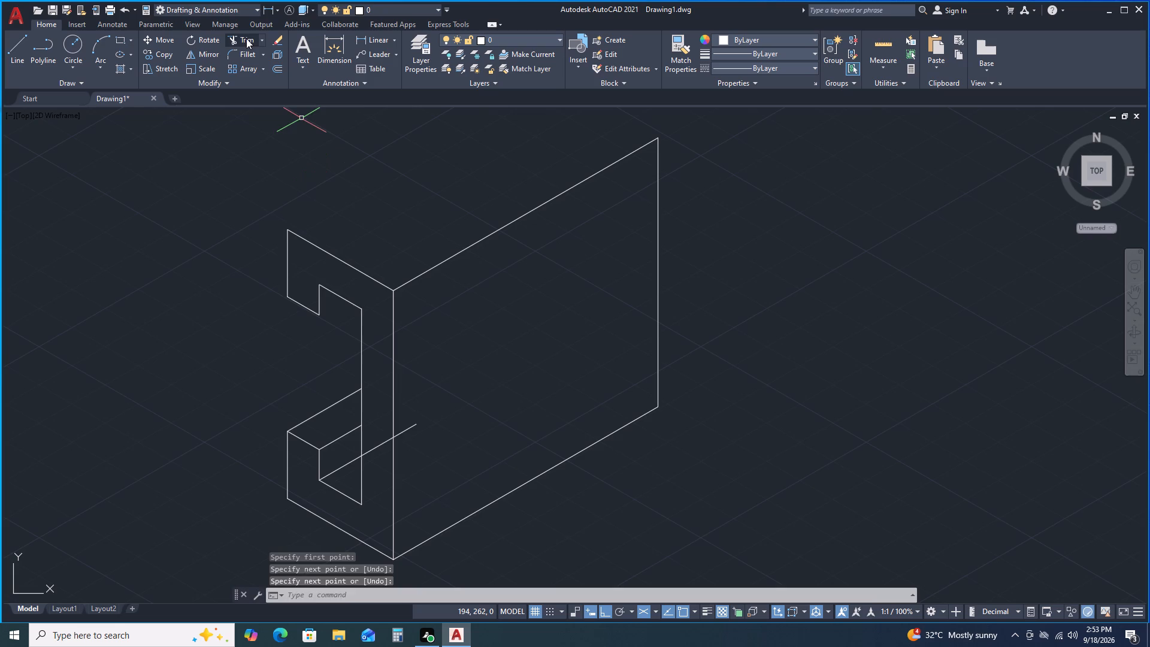
click(246, 38)
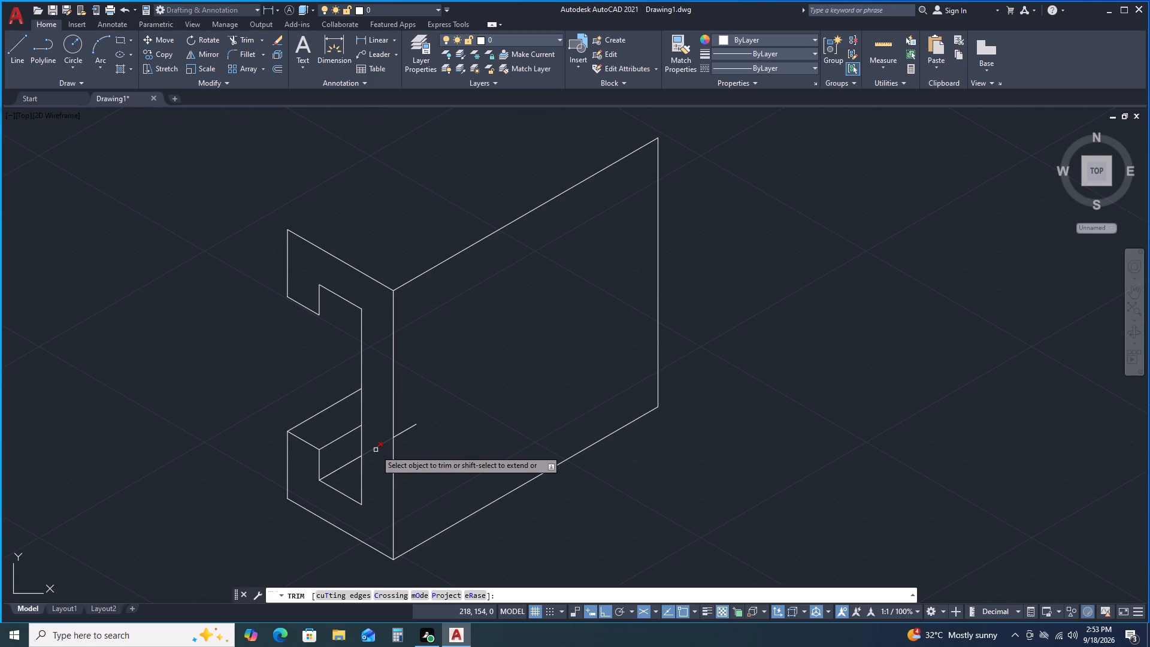
click(376, 450)
double_click(400, 436)
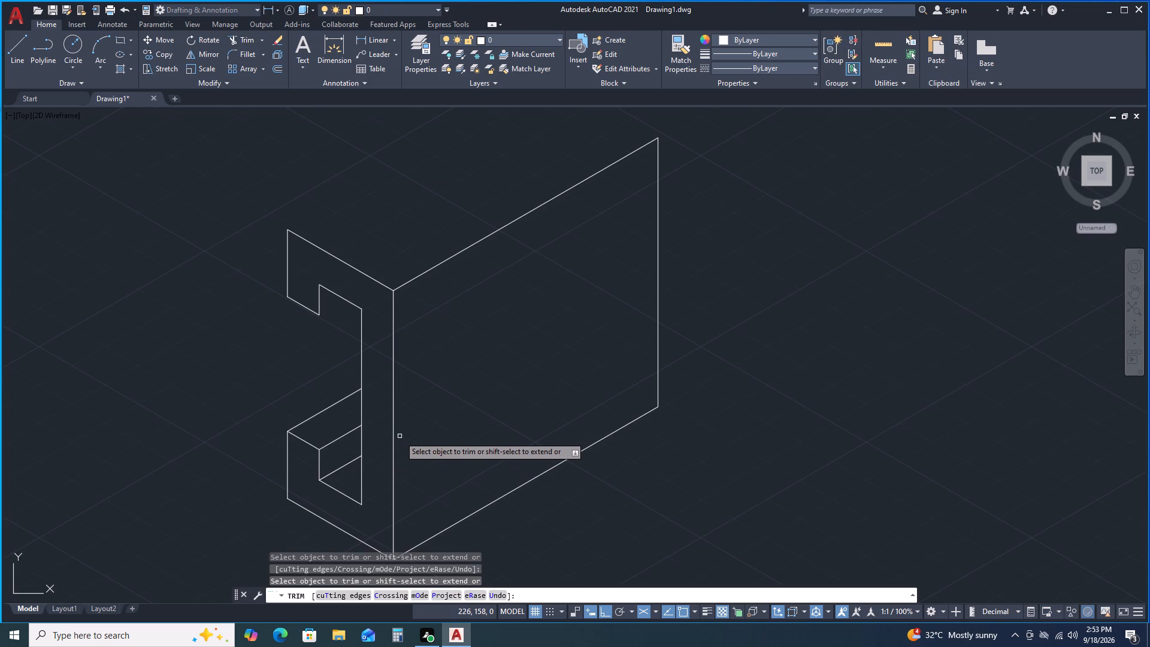
key(space)
Draw a 30° receding line from the upper lip's lower inner corner and trim it at the channel's sloping inner top edge.
scroll(445, 406, down, 1)
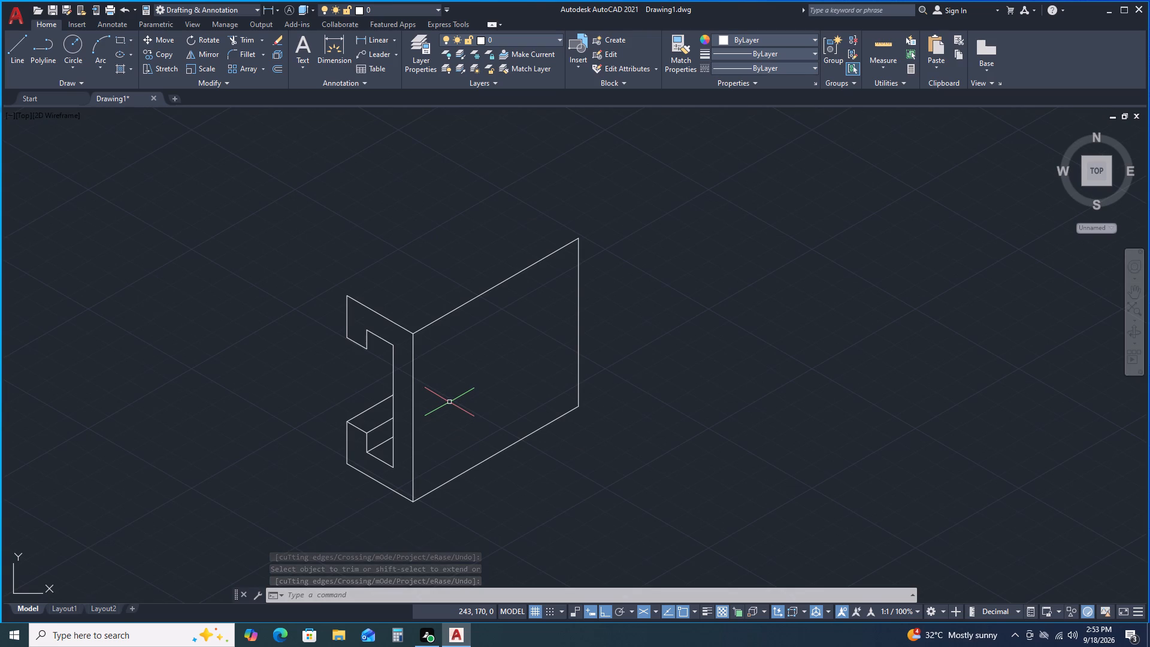
key(space)
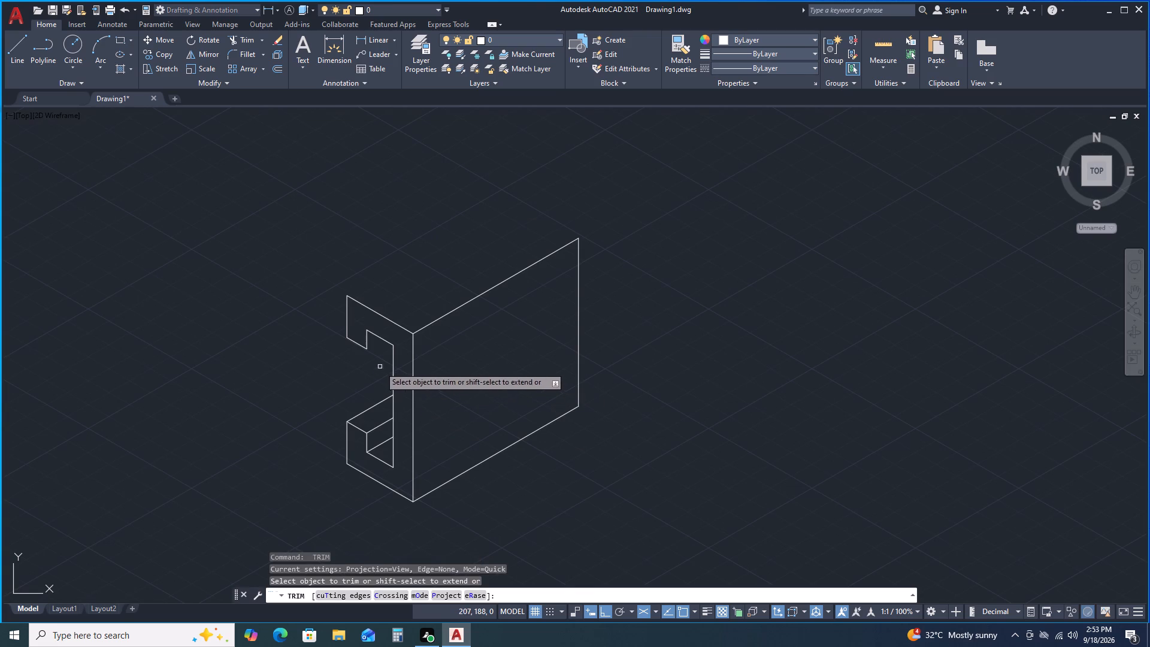
click(13, 49)
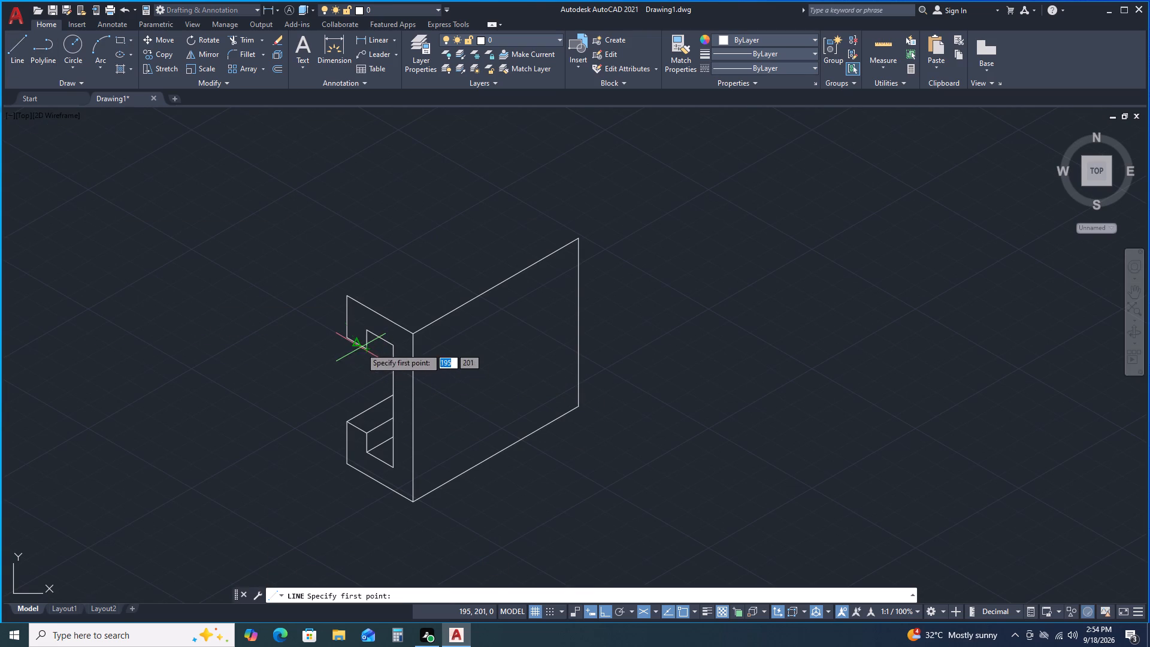
double_click(368, 349)
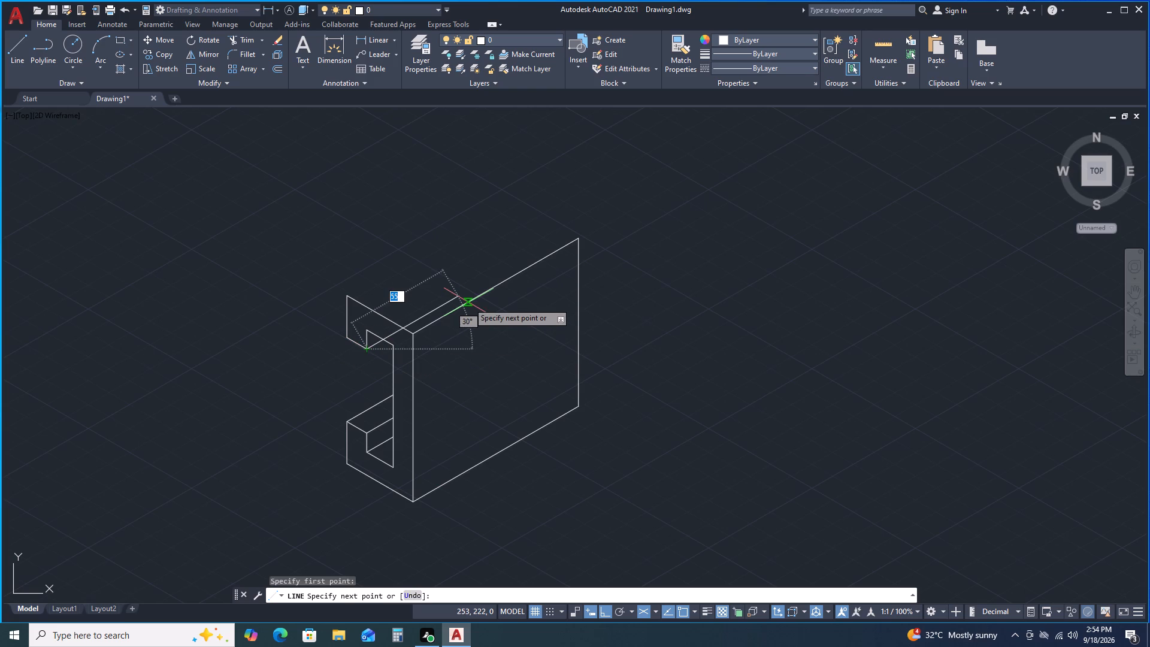
scroll(391, 337, up, 1)
scroll(391, 337, down, 1)
scroll(391, 337, up, 2)
scroll(391, 337, down, 1)
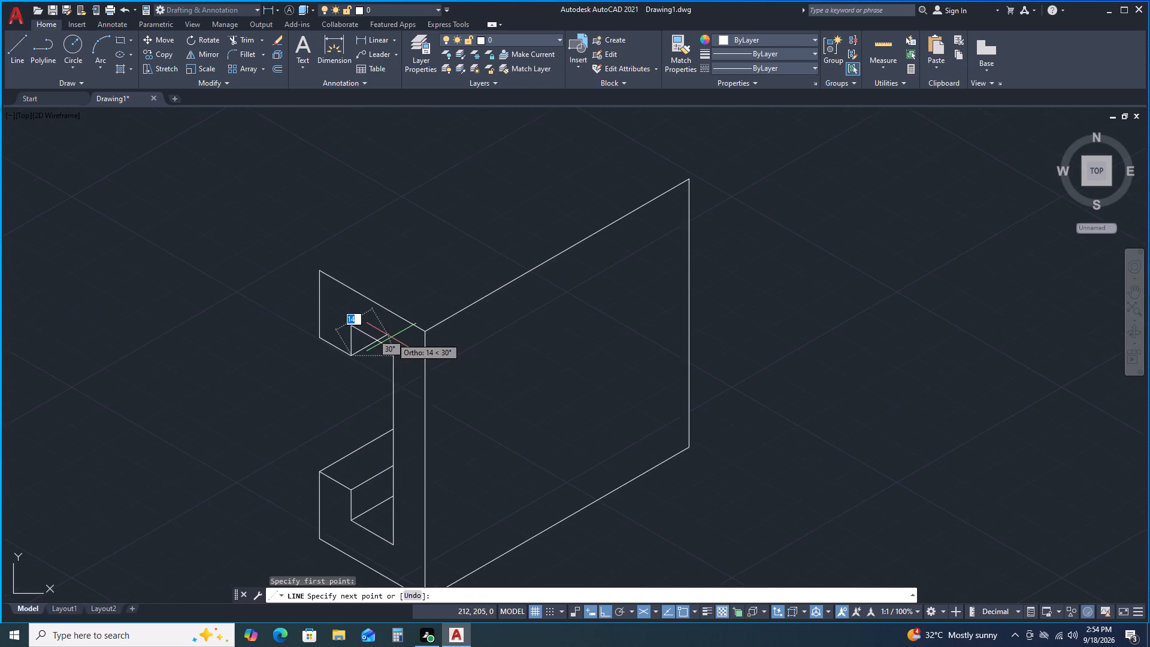
scroll(391, 337, down, 1)
scroll(391, 337, up, 4)
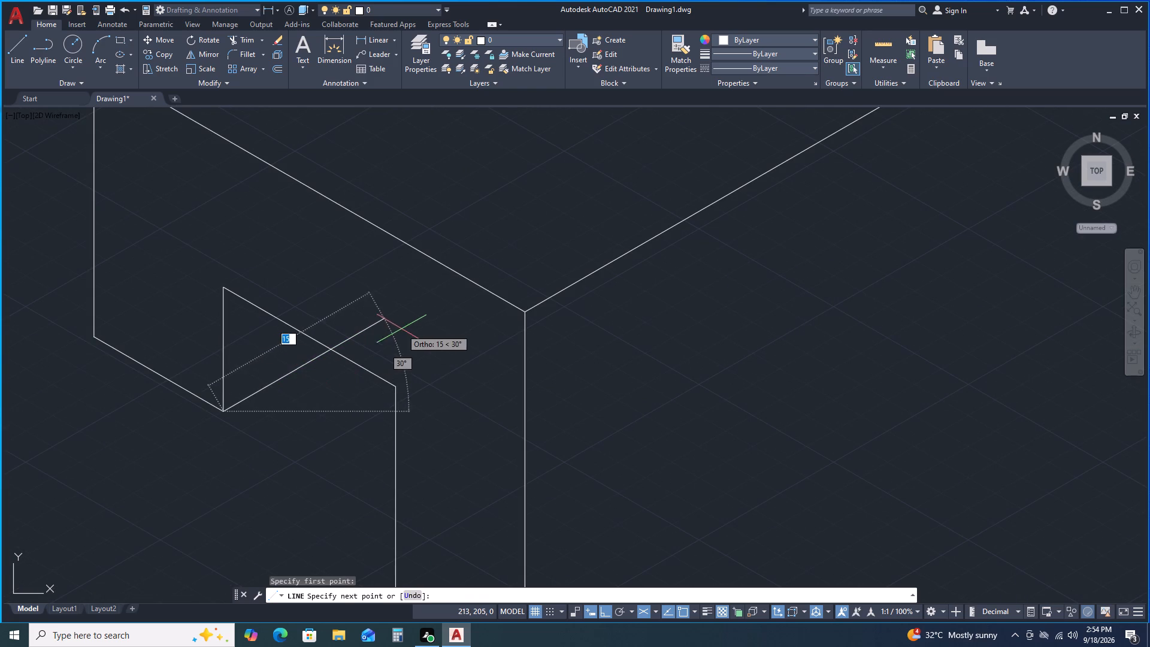
click(420, 321)
key(space)
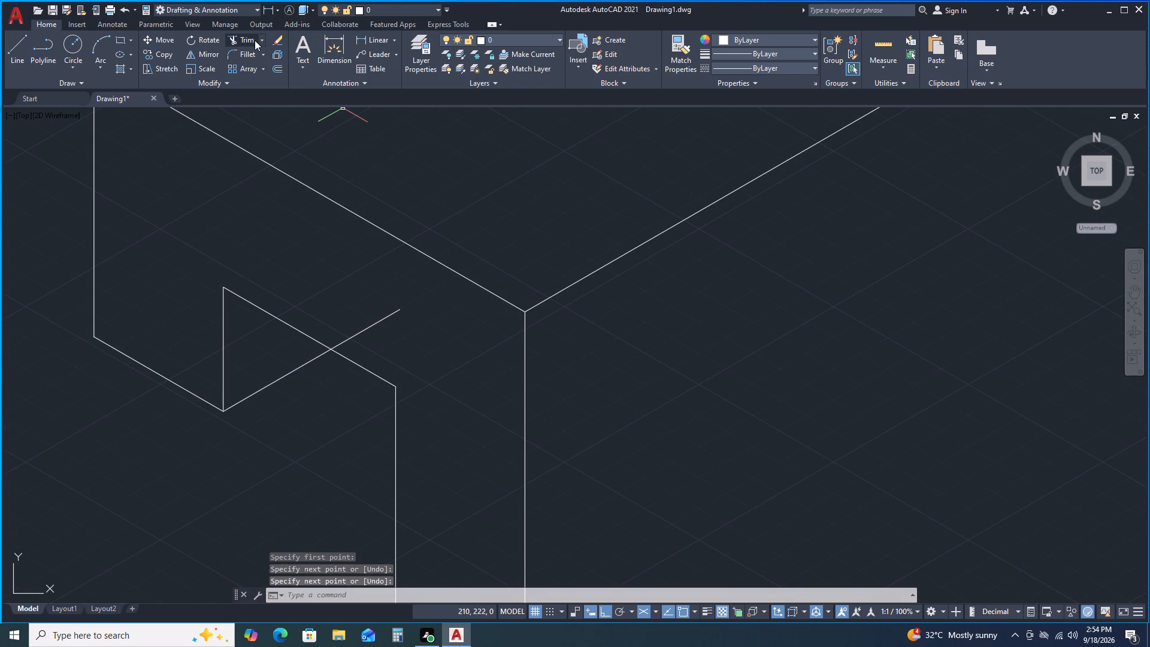
click(249, 38)
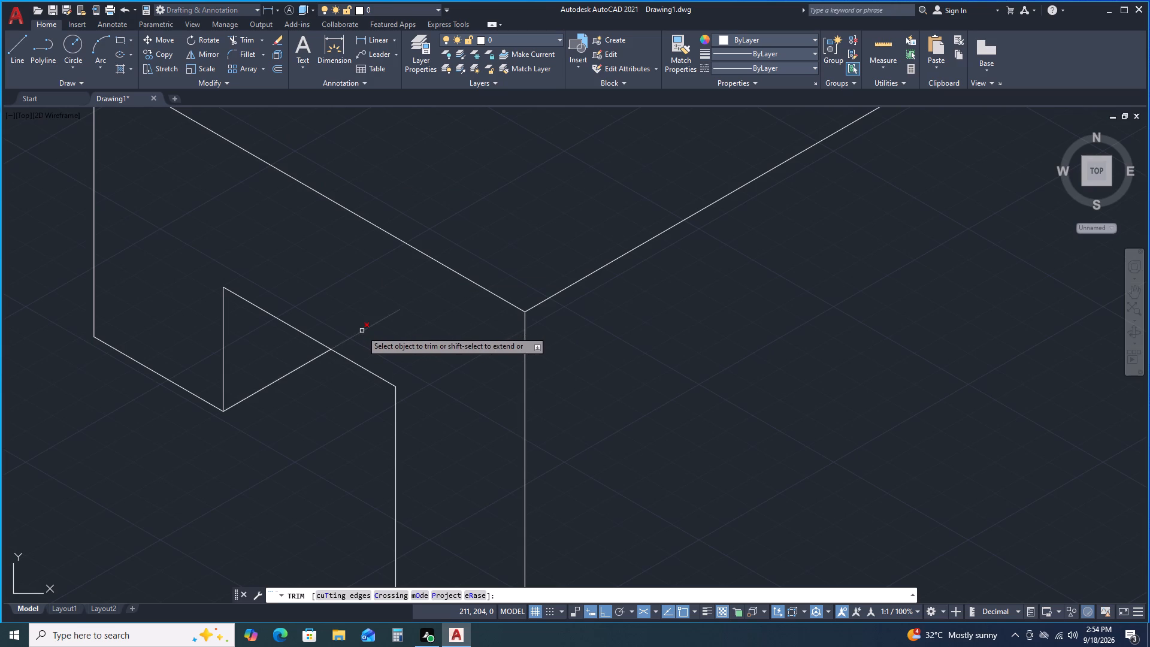
double_click(362, 331)
key(space)
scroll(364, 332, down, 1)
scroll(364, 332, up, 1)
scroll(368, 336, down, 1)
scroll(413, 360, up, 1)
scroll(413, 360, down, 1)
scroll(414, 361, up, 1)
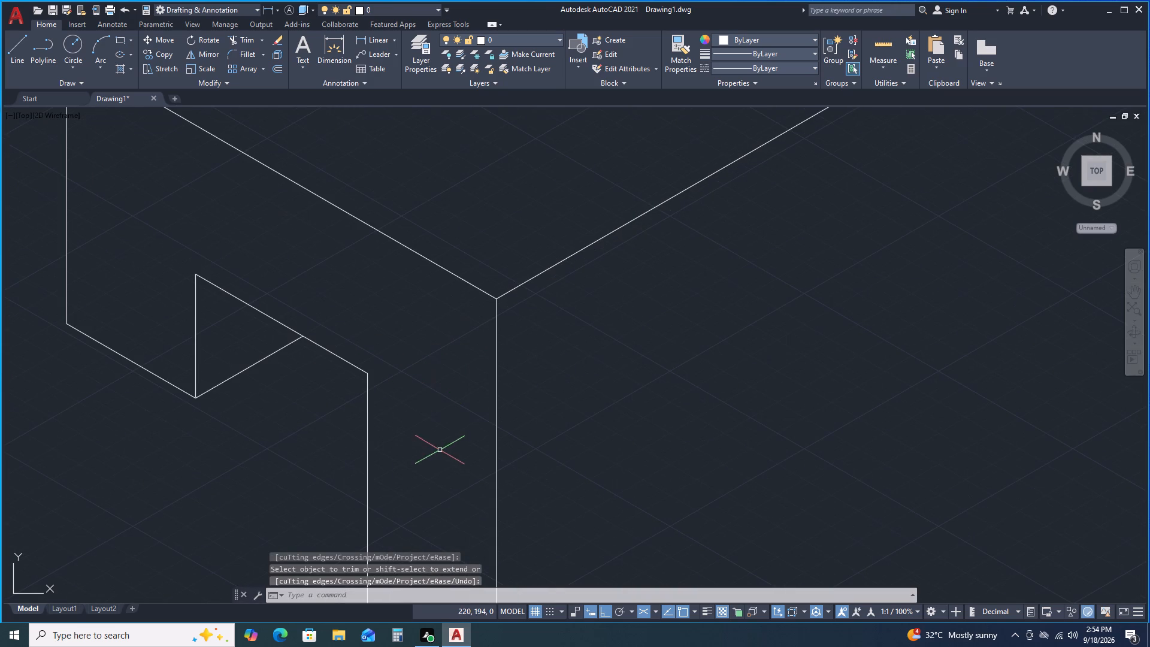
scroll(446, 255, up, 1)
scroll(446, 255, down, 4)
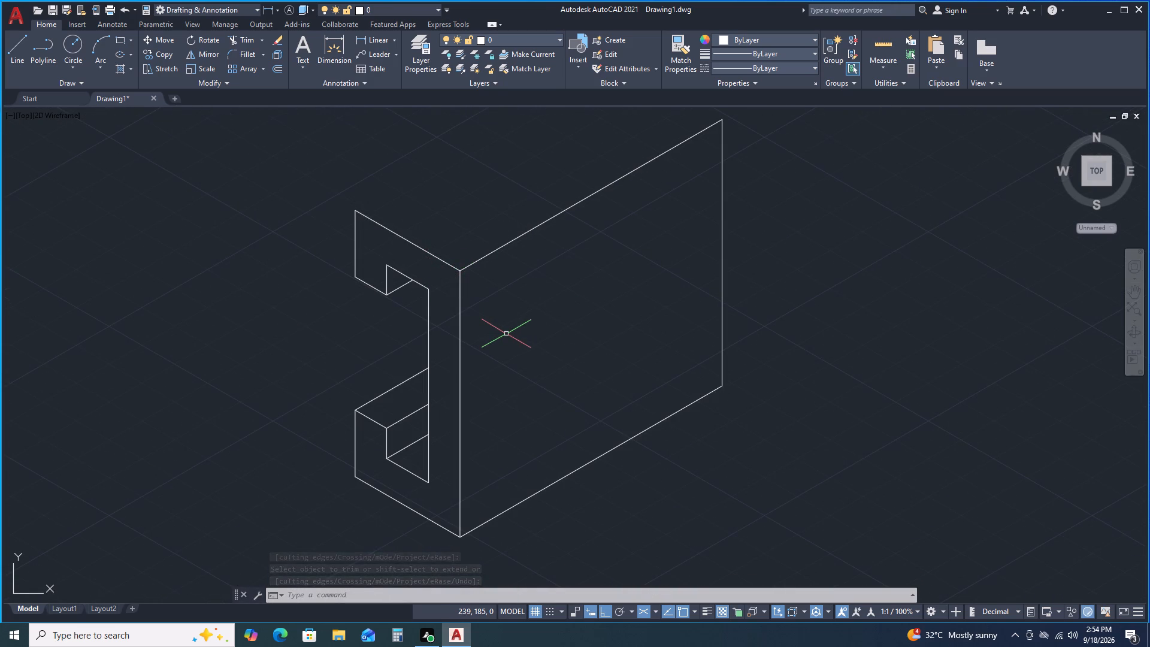
Draw a 20 mm line up-left at 150° from the midpoint of the 100 mm face's top edge.
middle_drag(561, 332, 537, 409)
middle_click(537, 410)
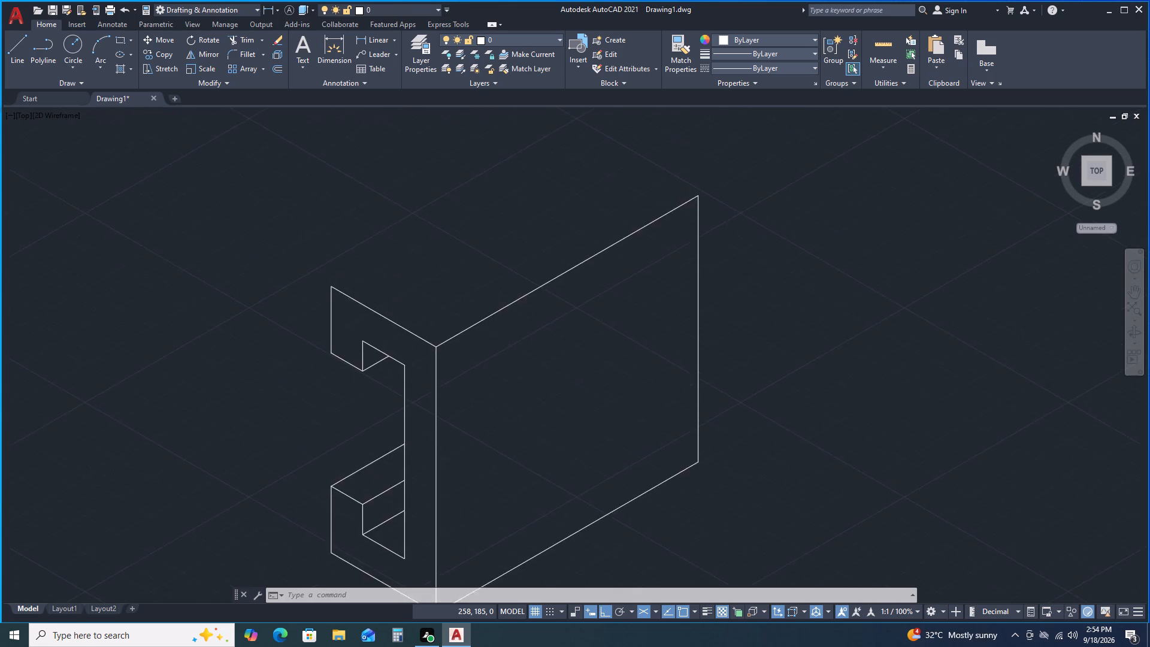
middle_drag(537, 410, 528, 452)
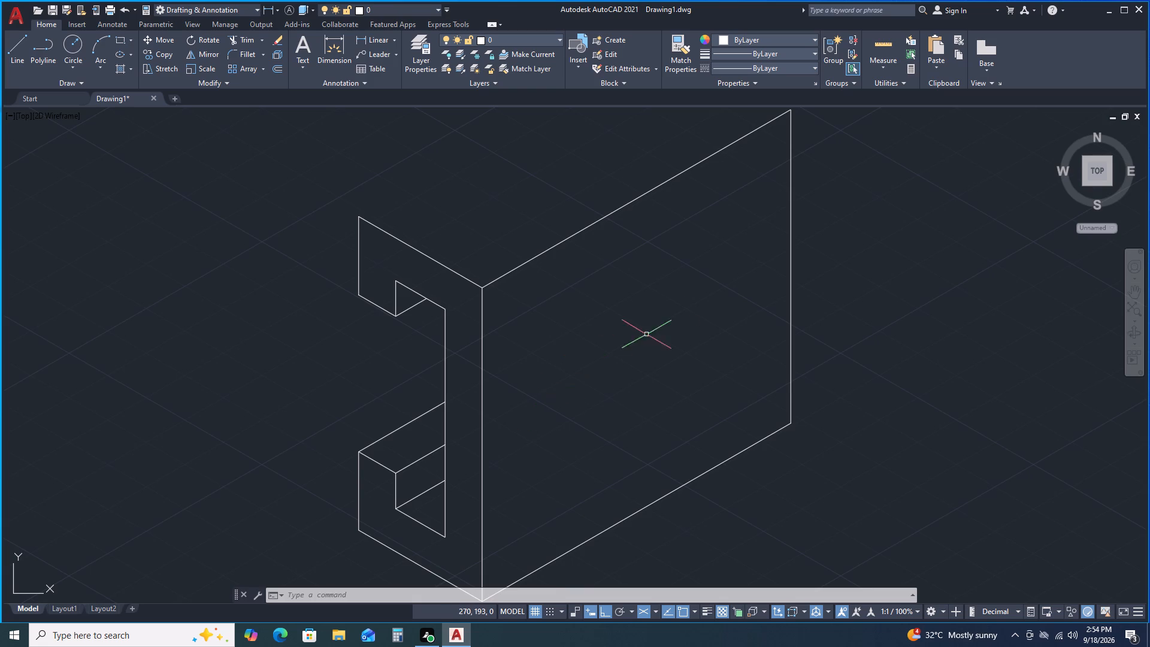
middle_drag(674, 305, 610, 412)
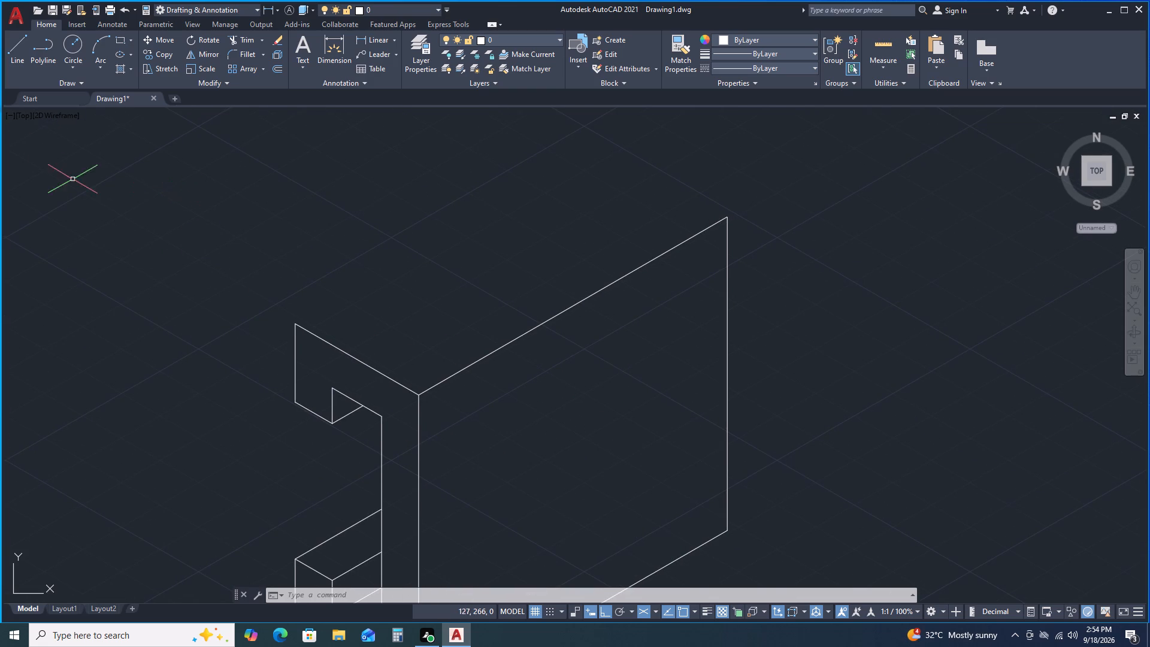
double_click(12, 50)
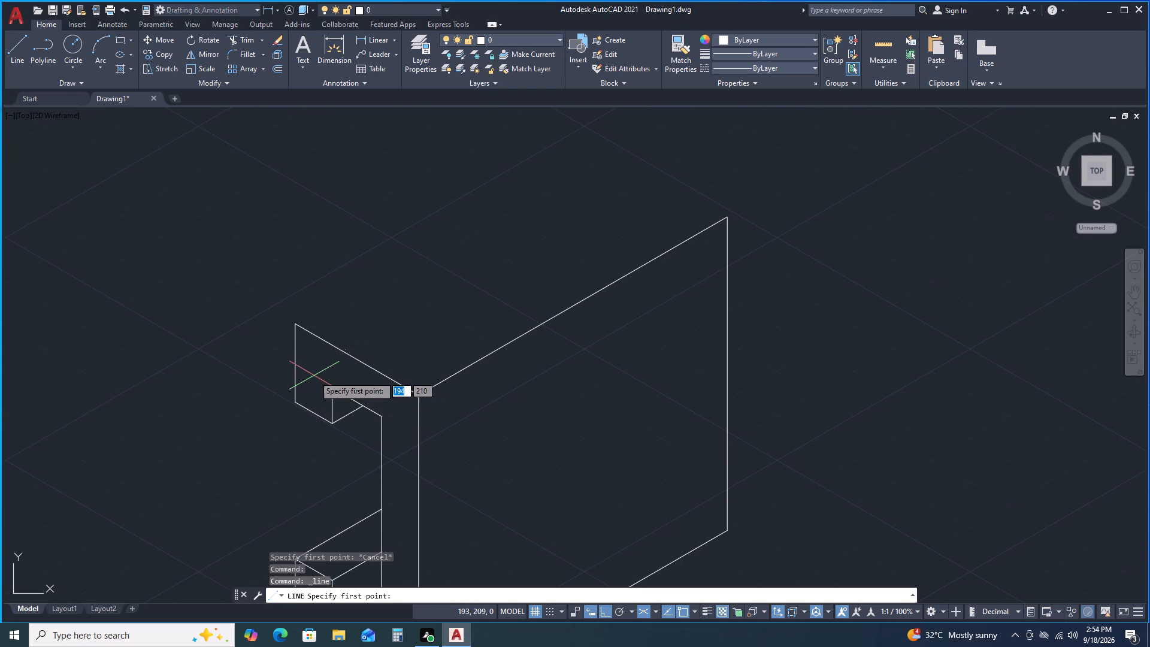
scroll(355, 359, down, 1)
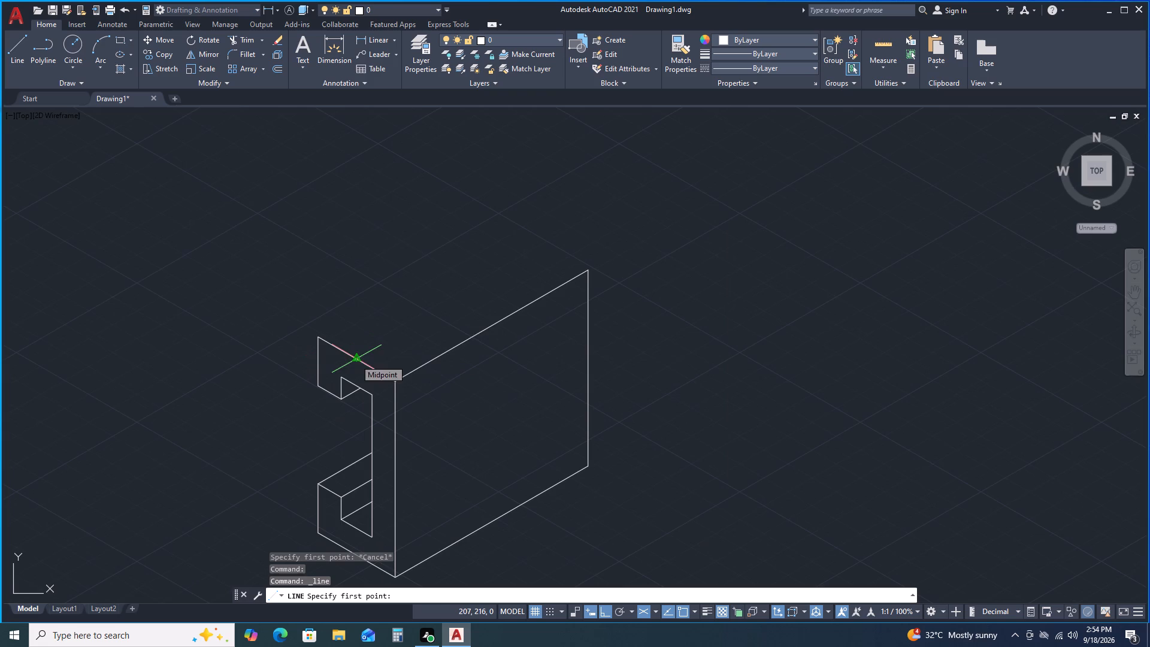
double_click(489, 328)
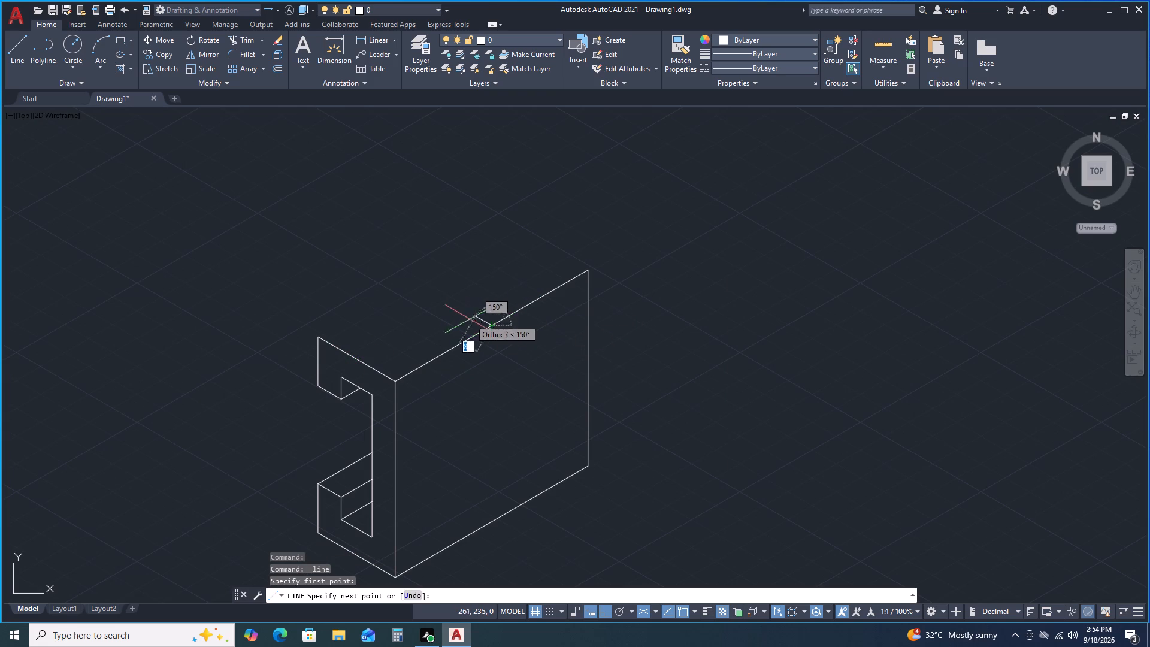
text(20)
key(Return)
key(space)
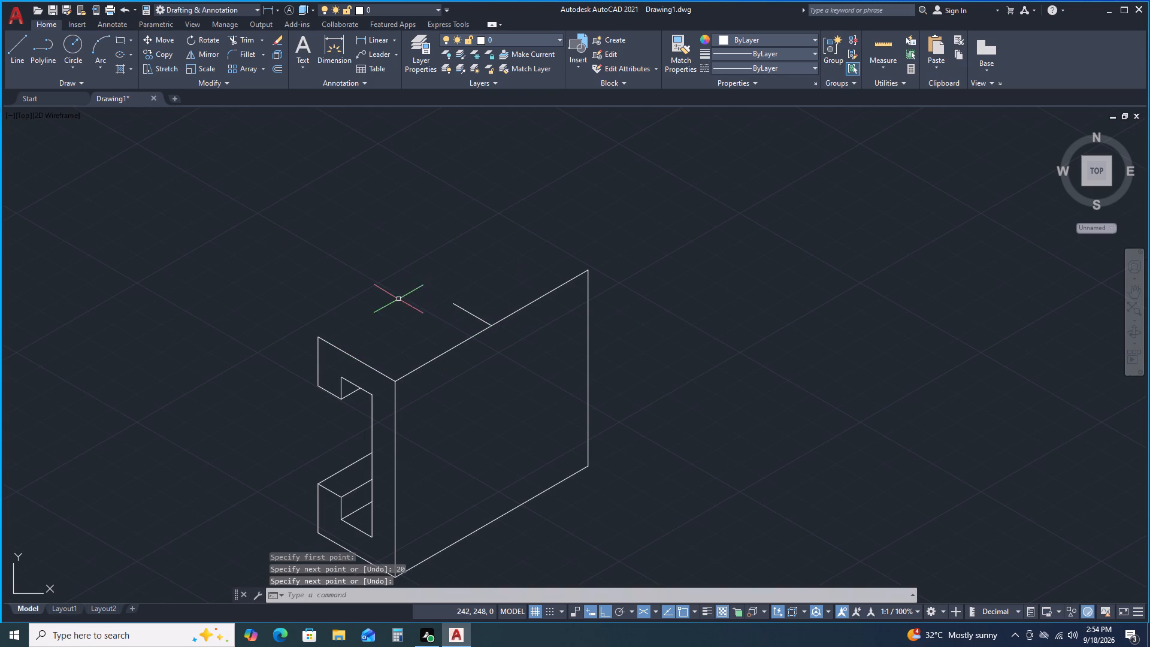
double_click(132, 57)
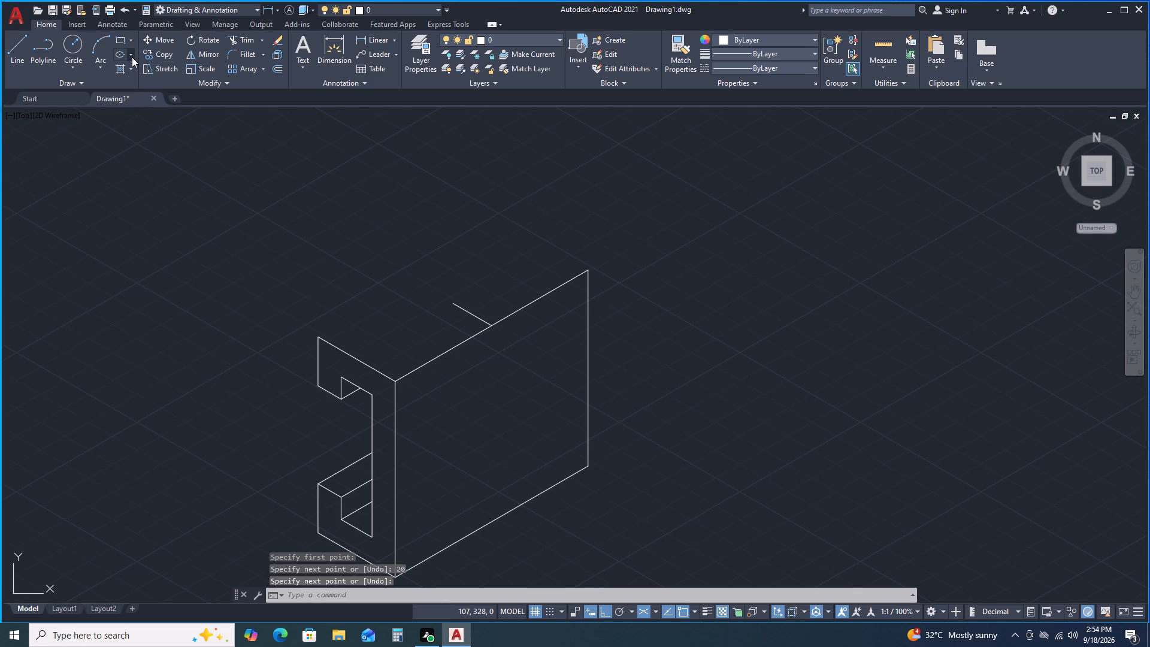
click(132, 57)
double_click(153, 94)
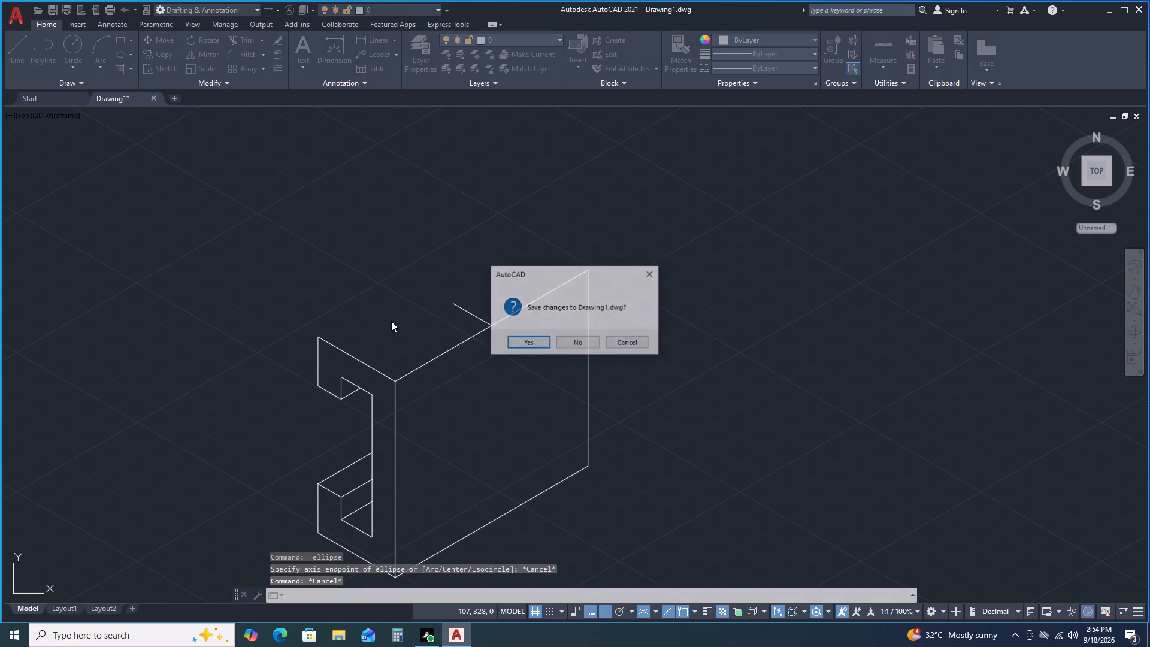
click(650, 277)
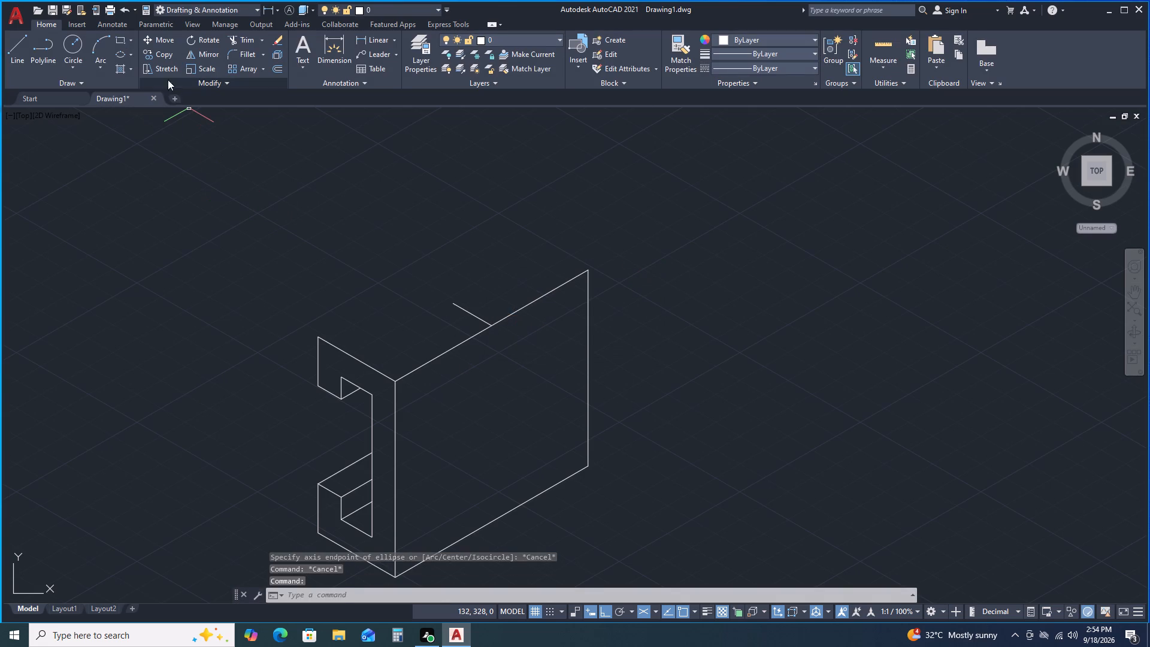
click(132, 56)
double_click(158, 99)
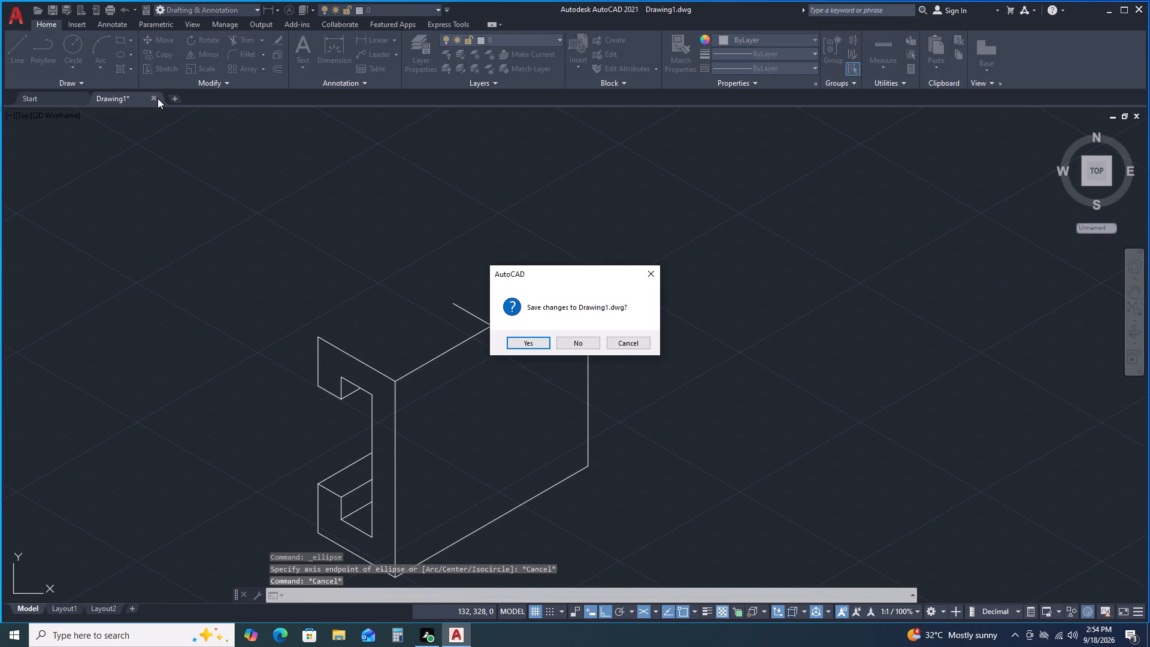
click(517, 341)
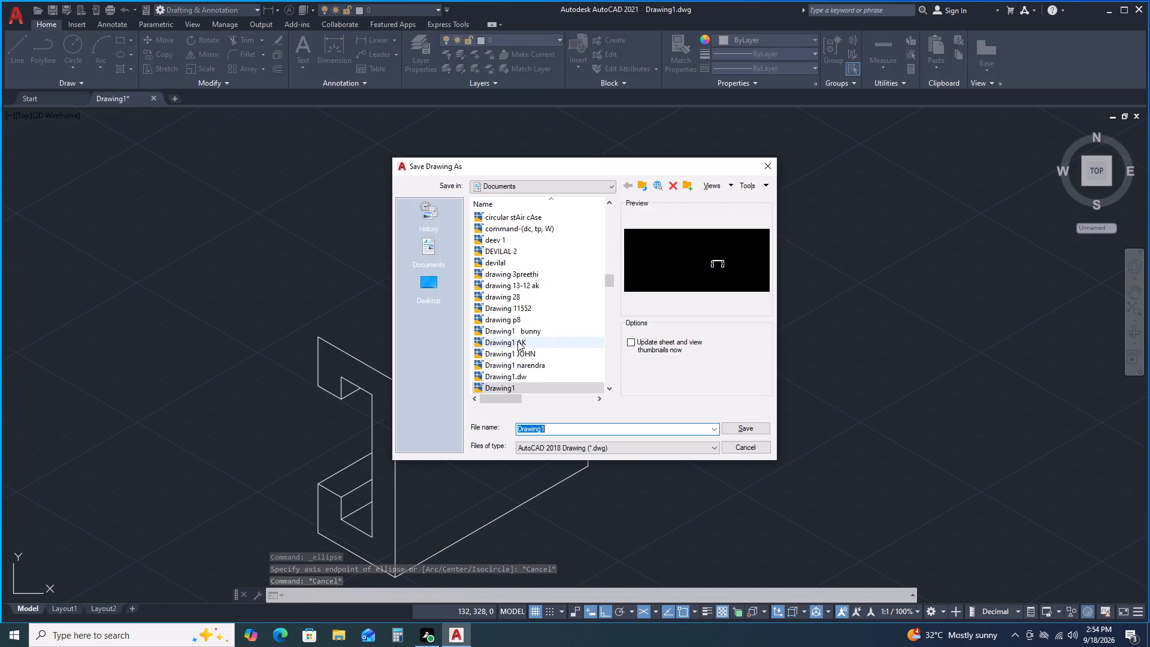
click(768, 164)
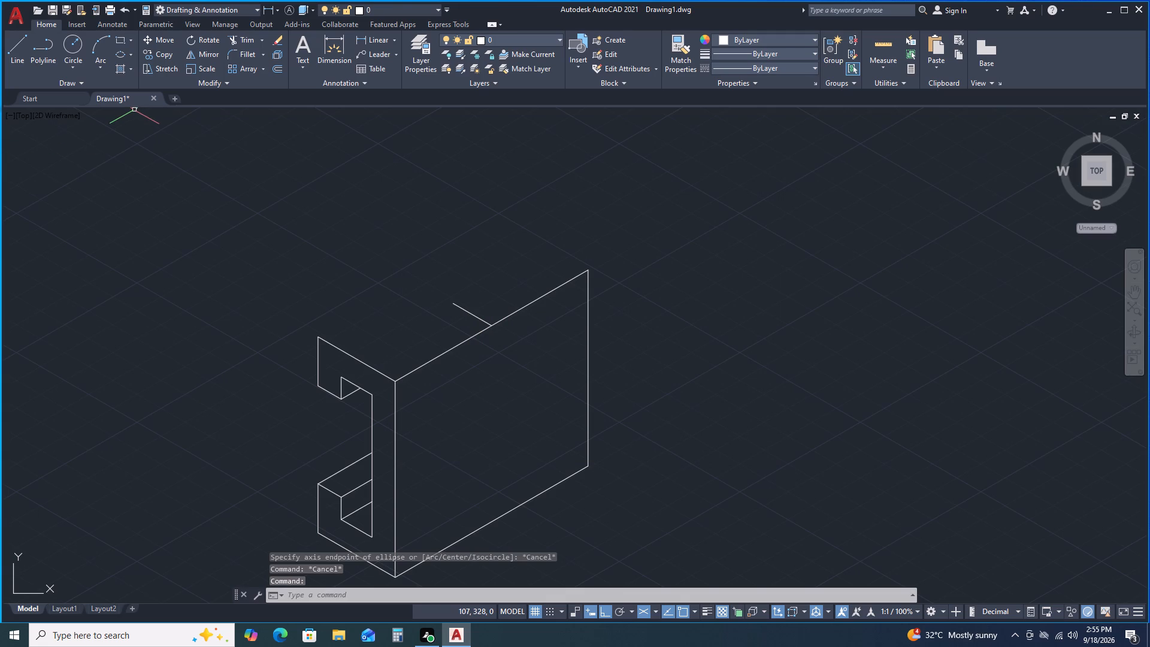
Draw an isocircle of radius 9 mm centred on the free end of the 20 mm line.
text(el)
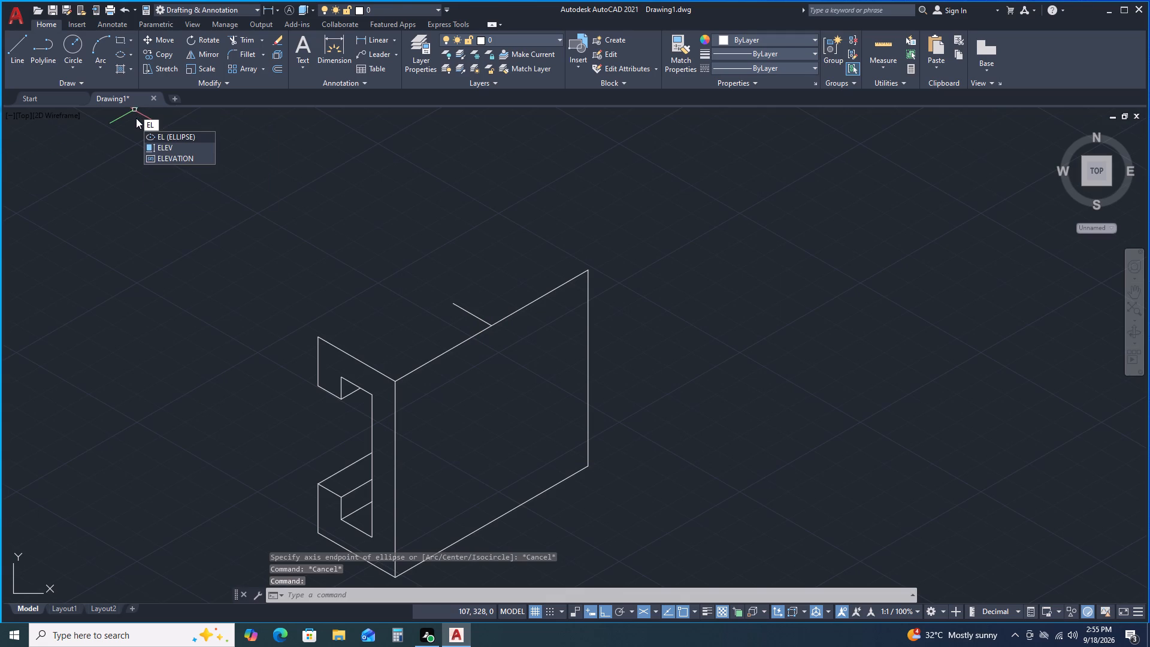
key(Return)
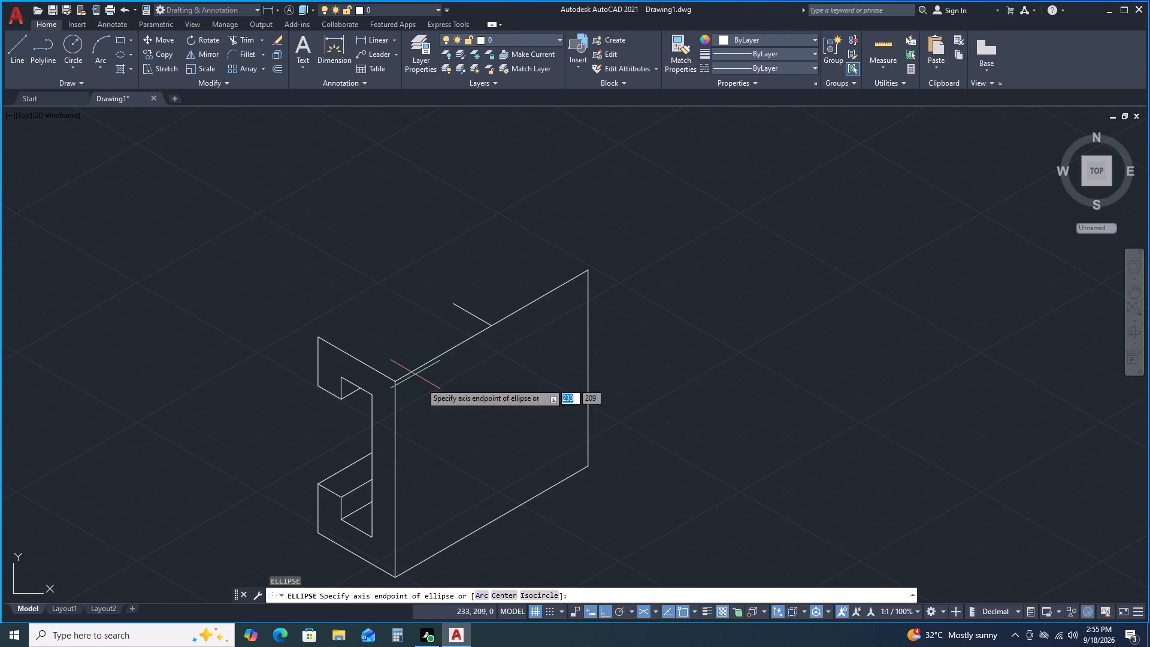
click(532, 600)
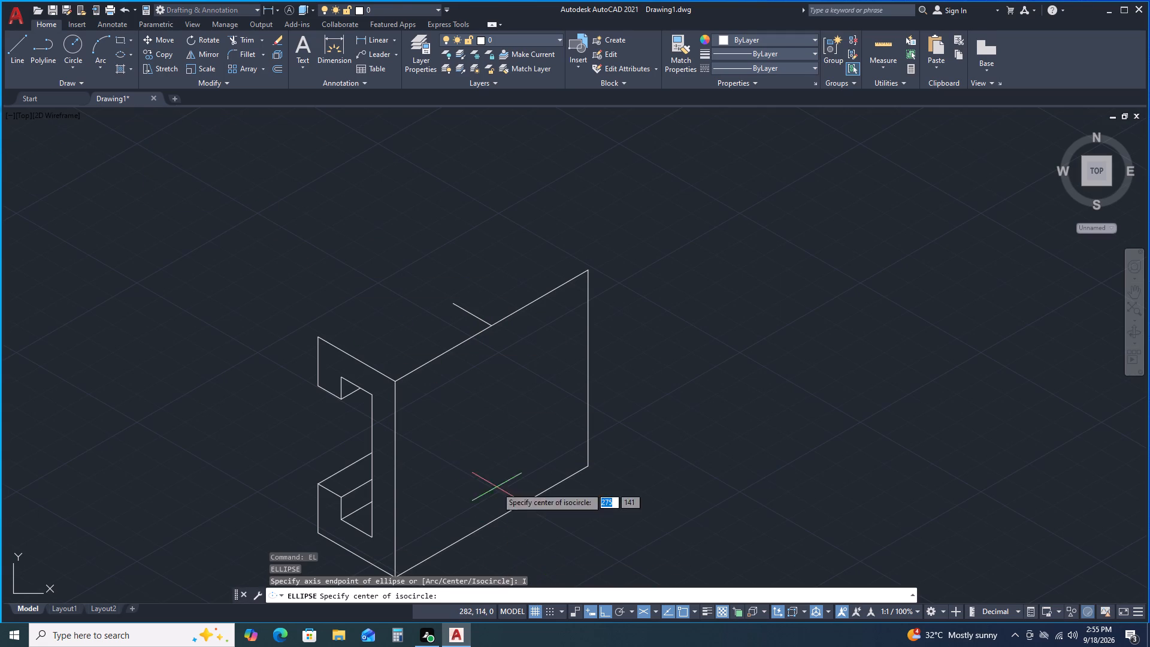
double_click(456, 304)
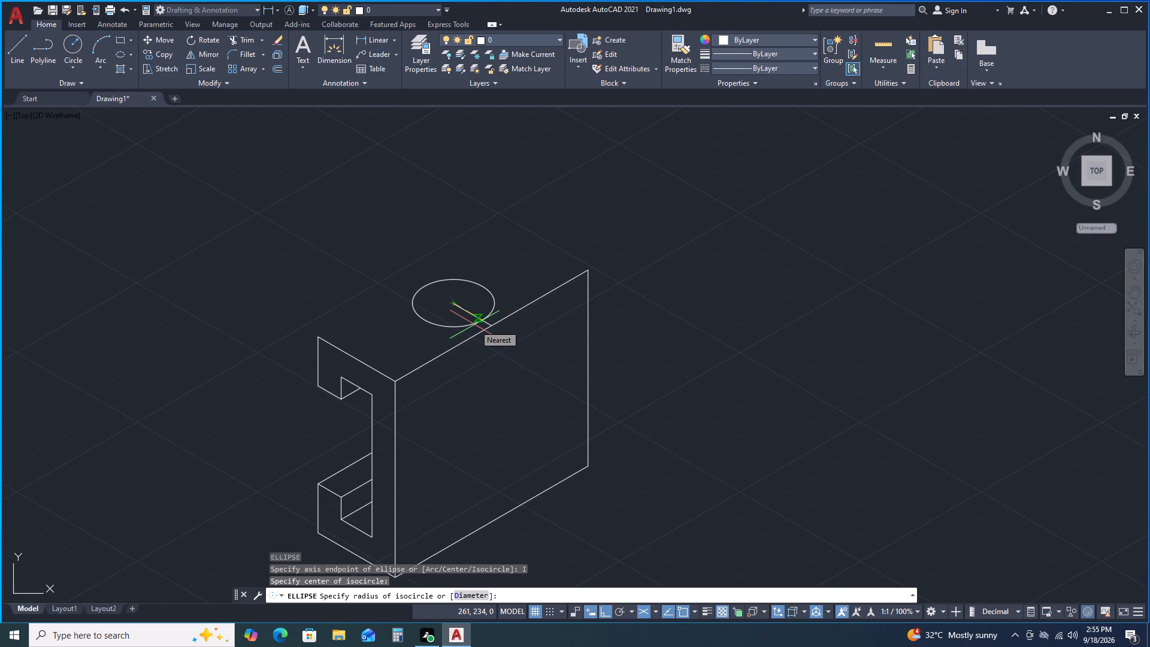
key(9)
key(Return)
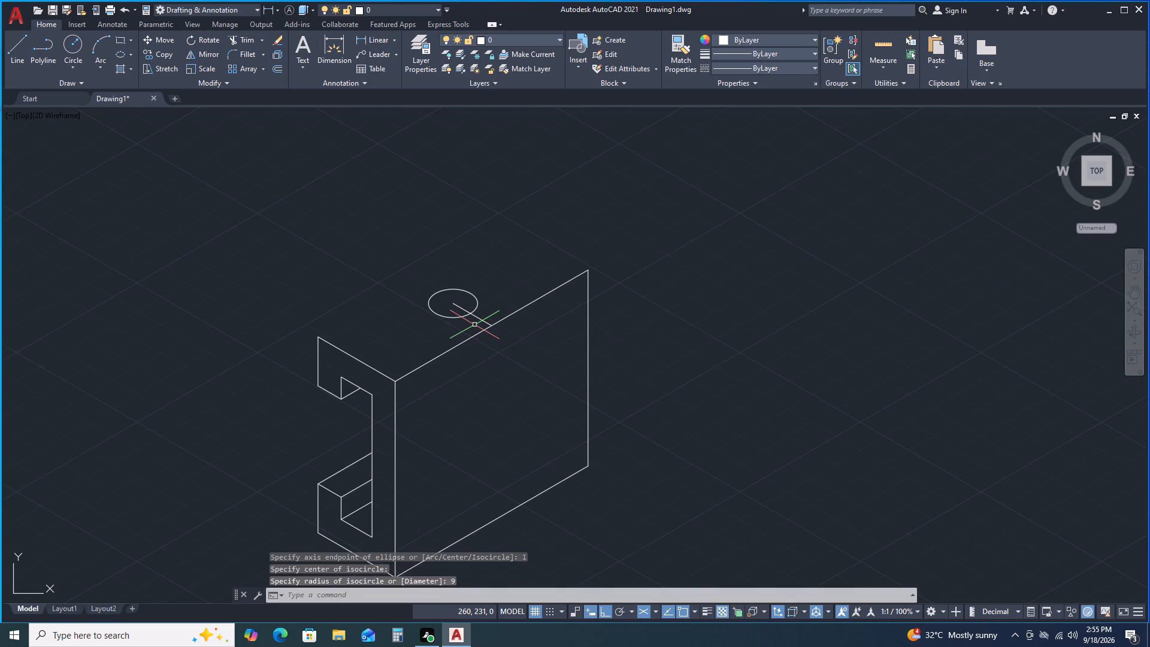
Draw a second isocircle of radius 20 mm, concentric with the 9 mm radius one.
key(space)
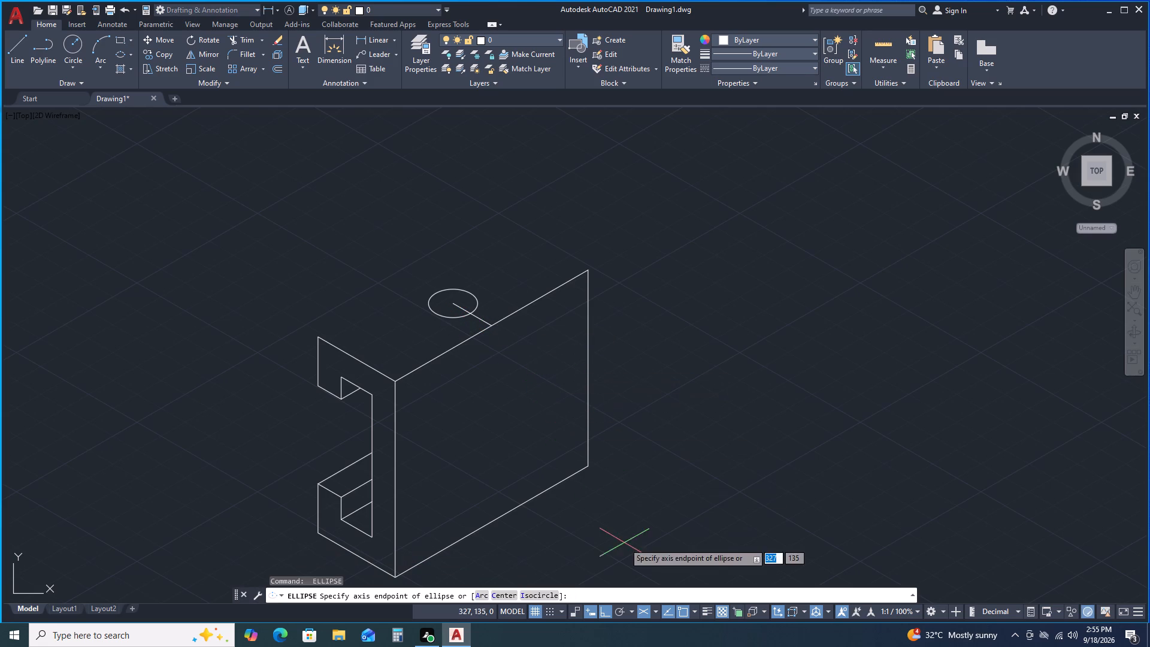
click(528, 595)
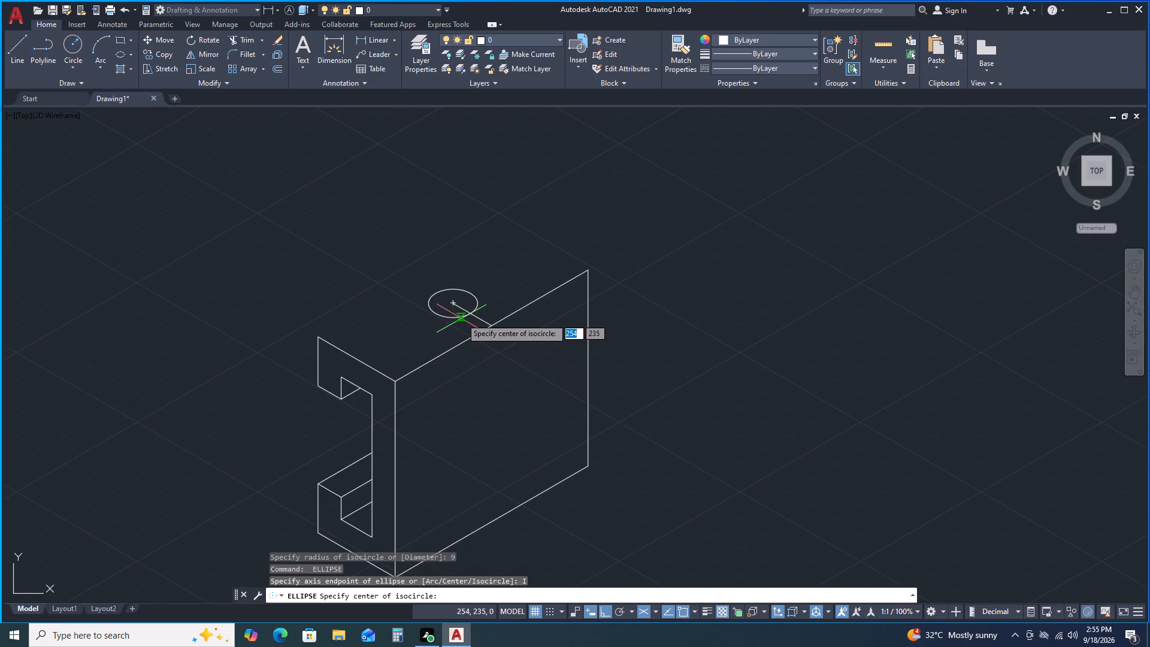
click(453, 302)
text(20)
key(Return)
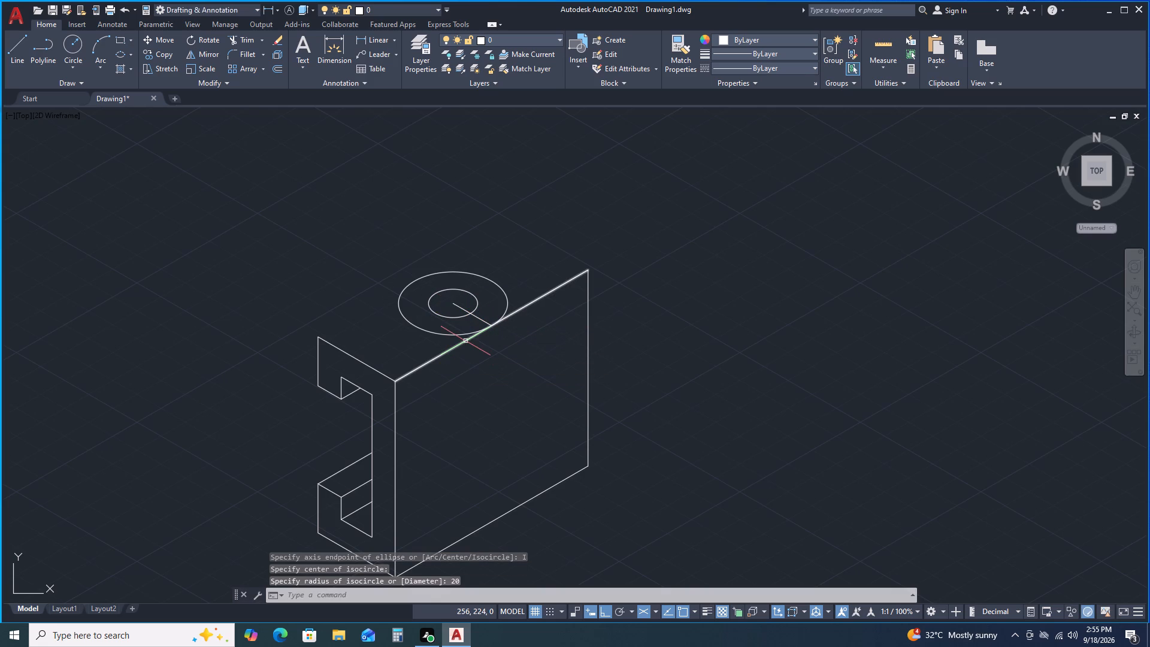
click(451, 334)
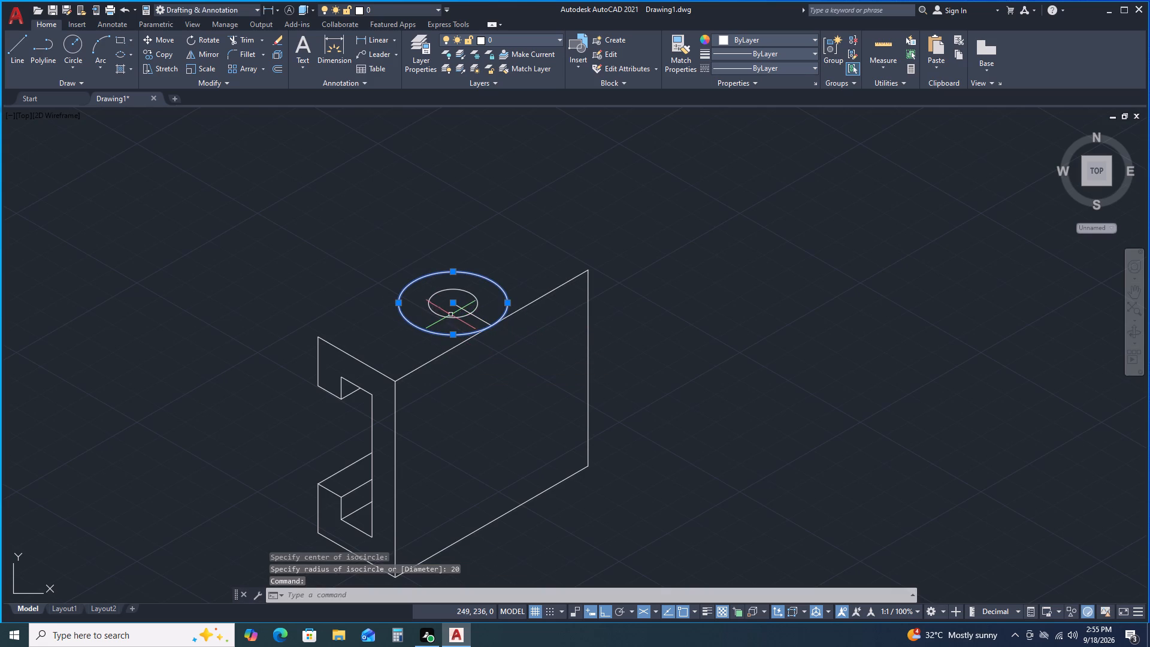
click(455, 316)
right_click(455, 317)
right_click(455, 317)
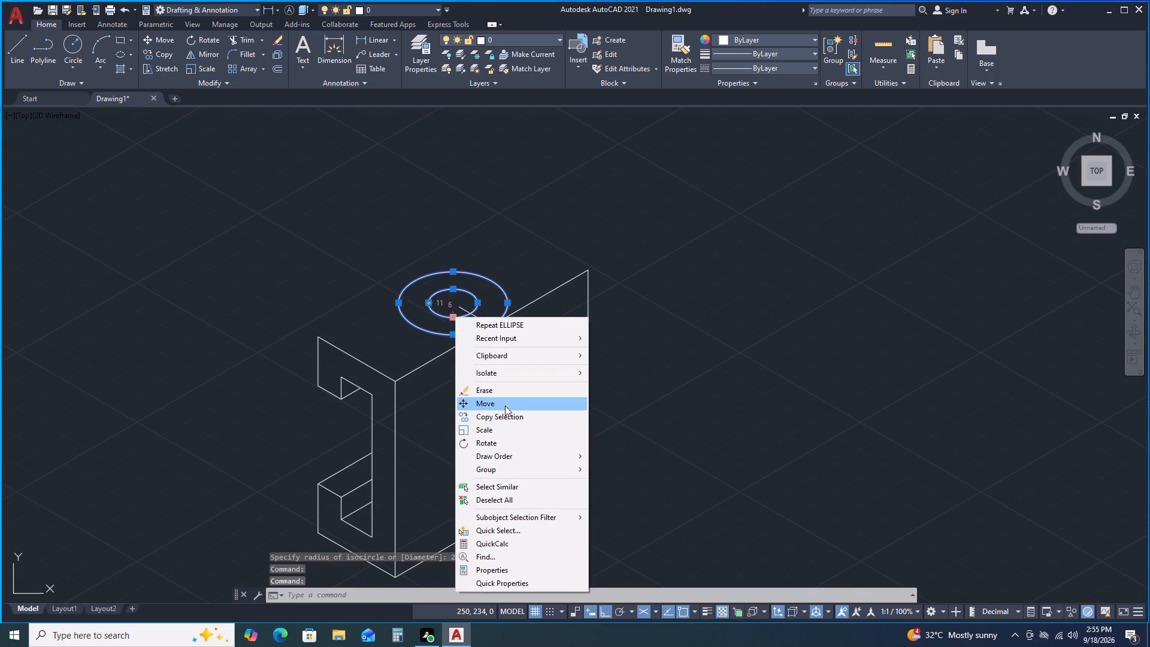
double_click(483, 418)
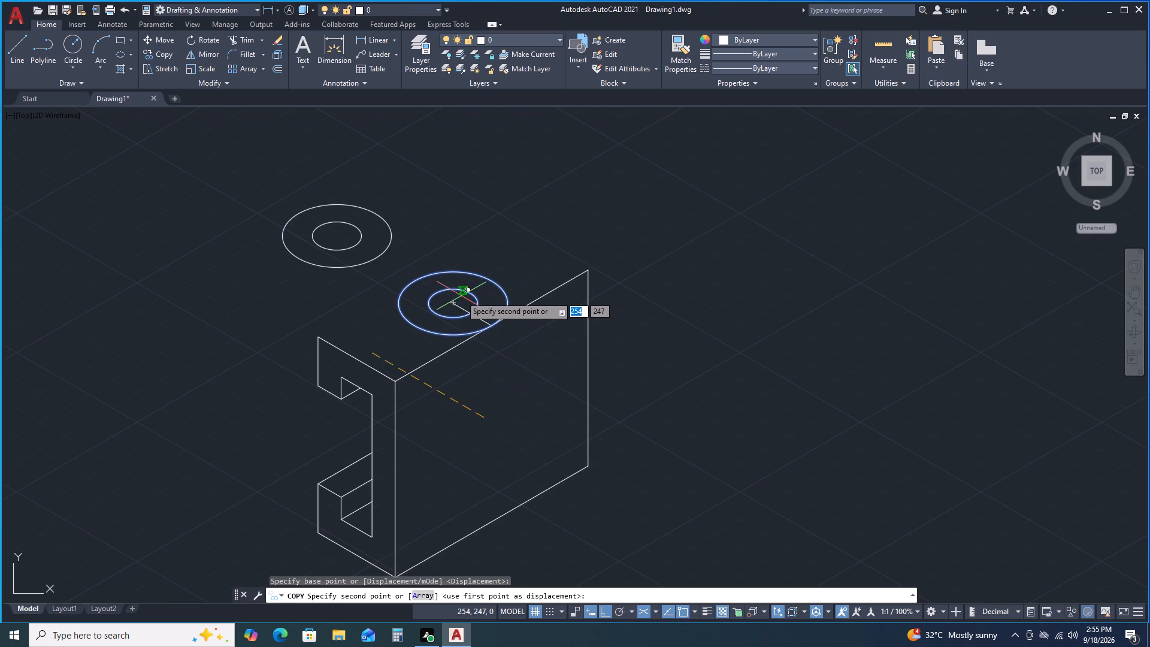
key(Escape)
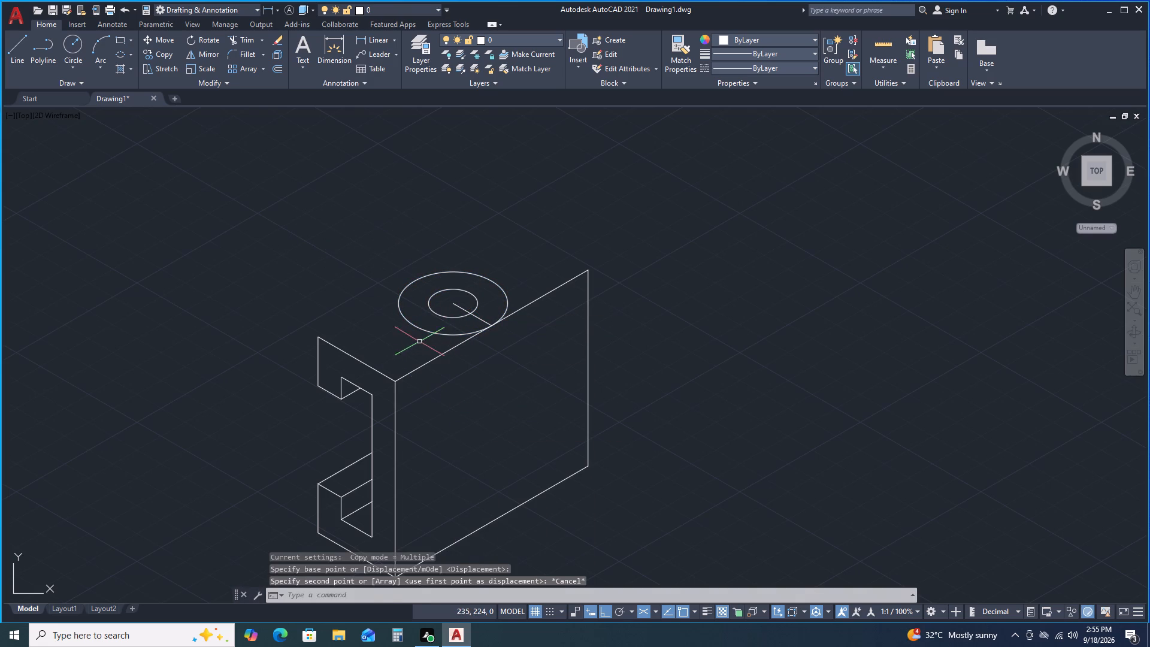
Copy both concentric isocircles 40 mm vertically upward from their common centre, using the right isoplane.
click(393, 255)
drag(393, 255, 408, 276)
click(452, 325)
double_click(529, 266)
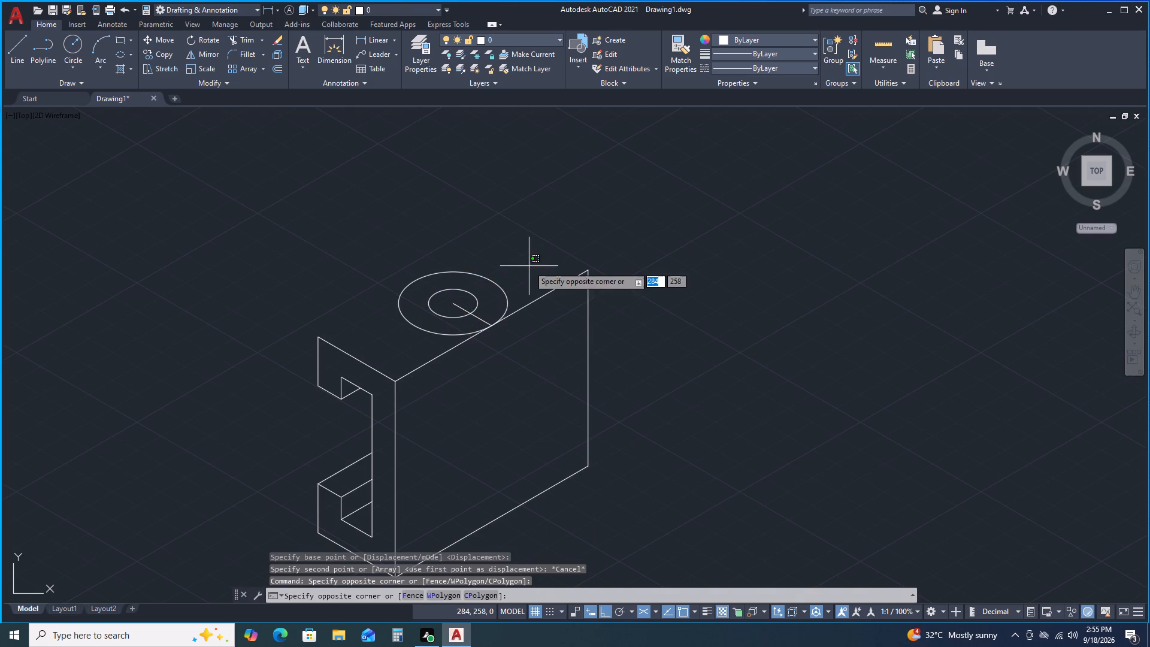
double_click(434, 293)
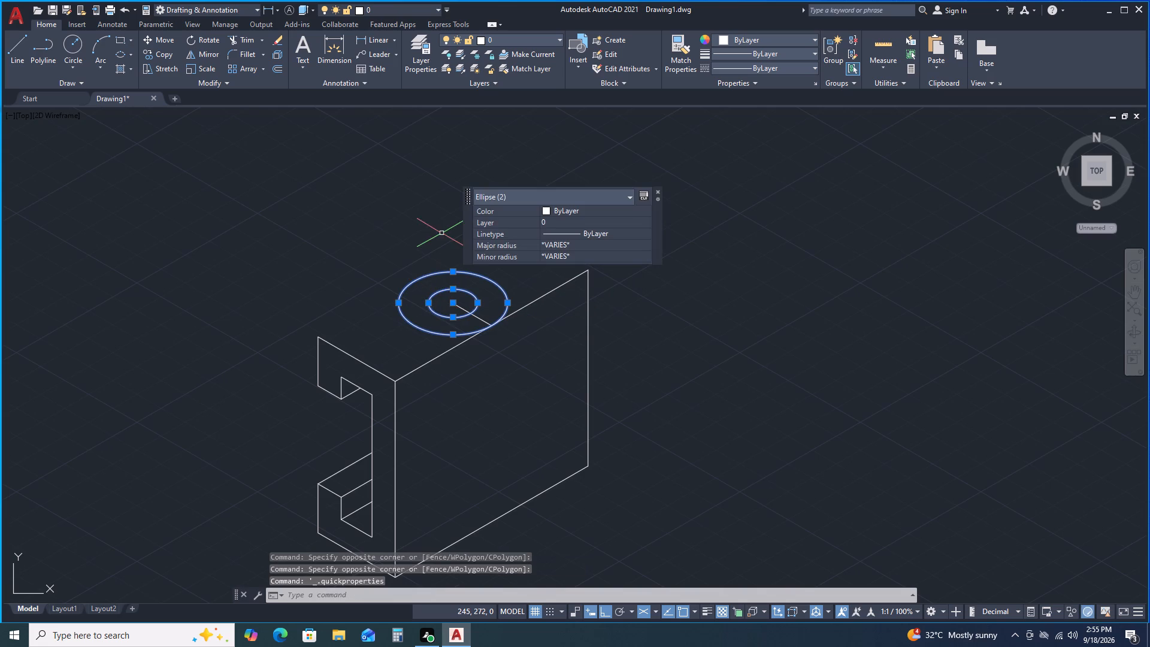
right_click(441, 231)
right_click(441, 231)
click(483, 333)
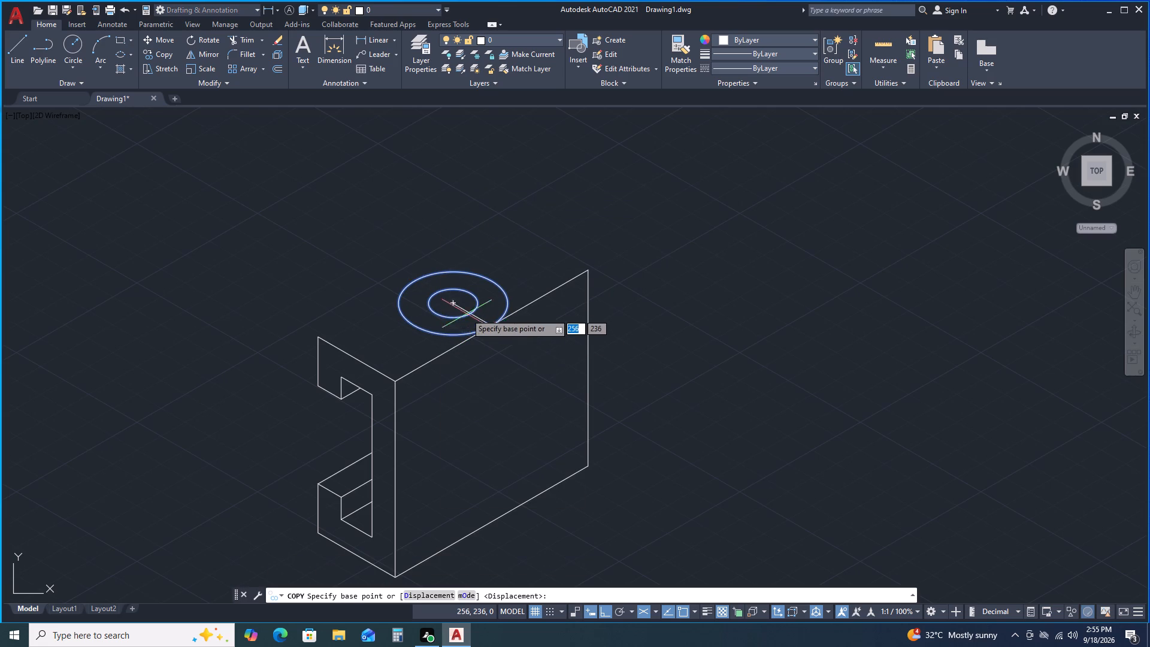
double_click(449, 304)
key(F5)
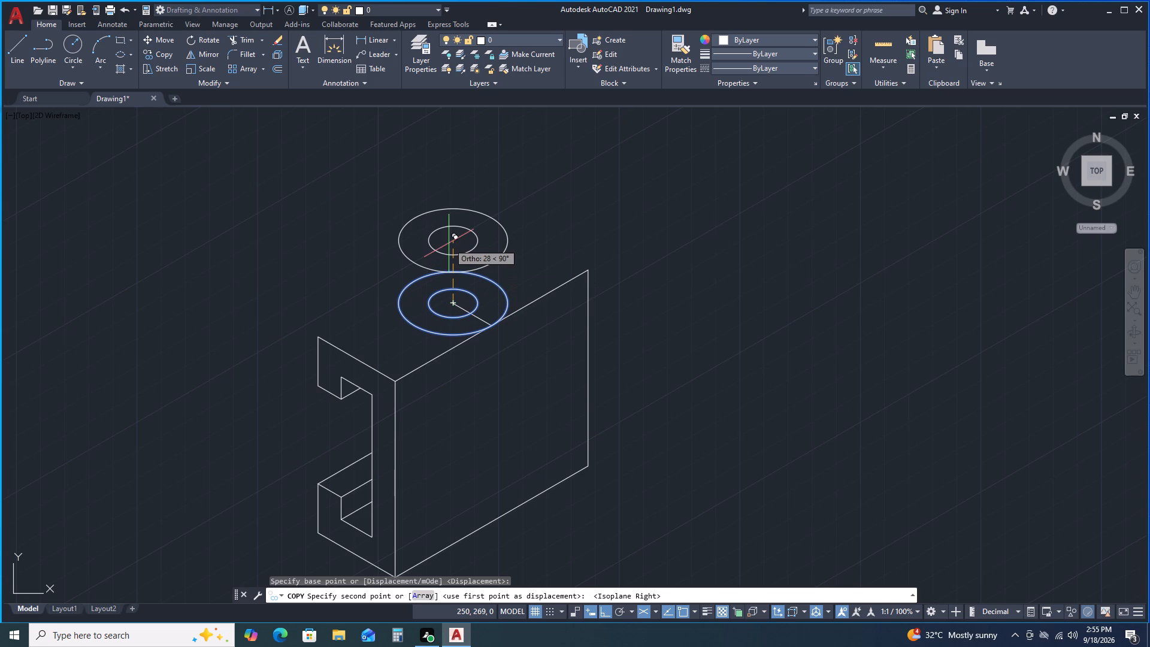
text(40)
key(Return)
key(space)
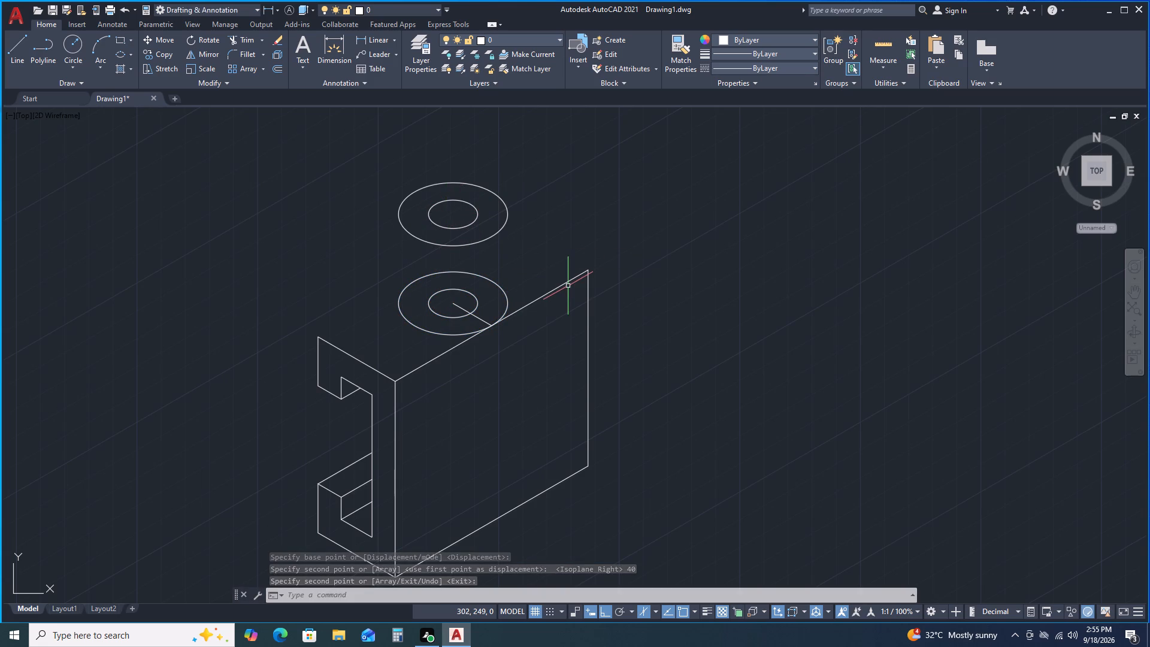
key(space)
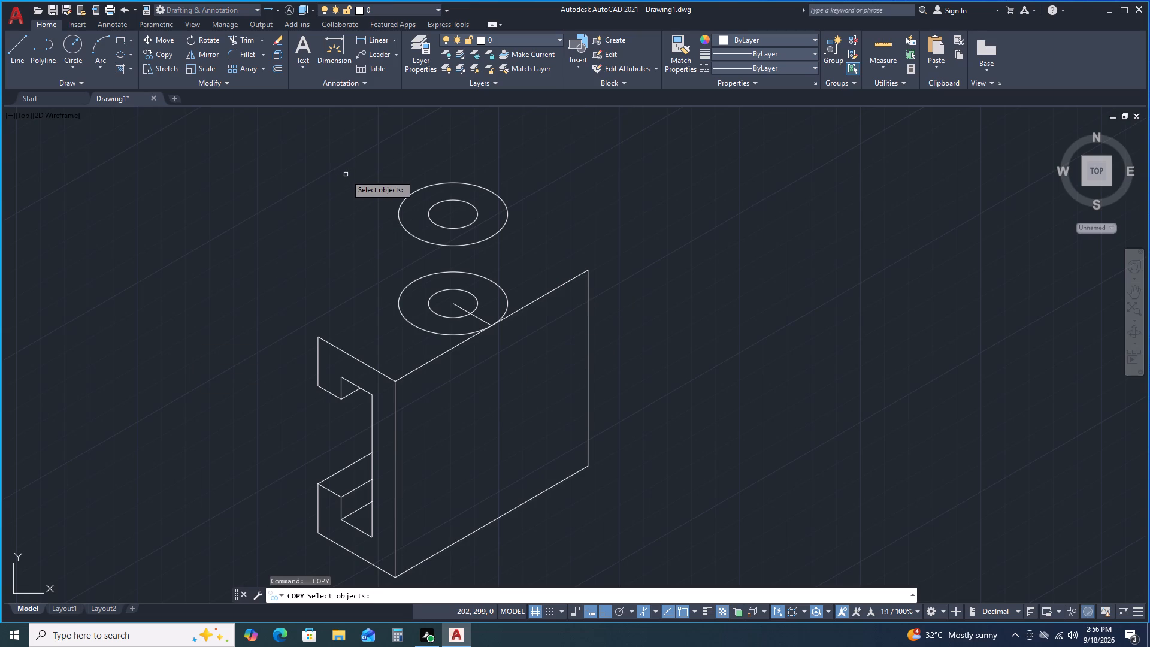
key(space)
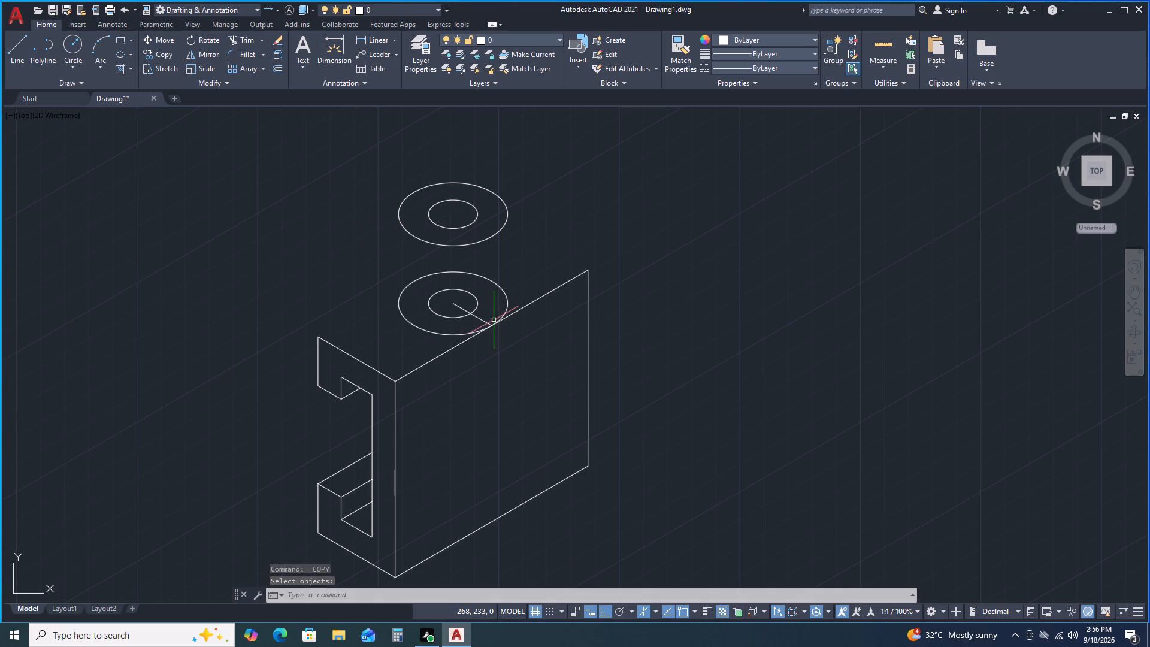
Erase the lower small isocircle and the 20 mm construction line running from its centre to the block's top edge.
double_click(473, 313)
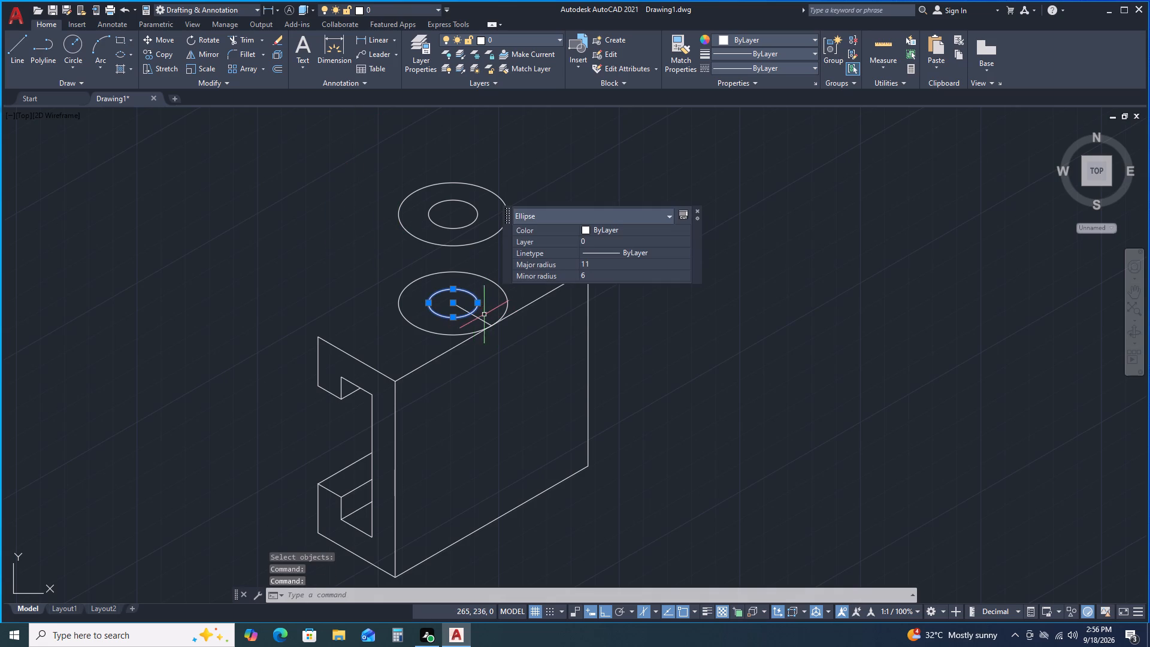
double_click(481, 319)
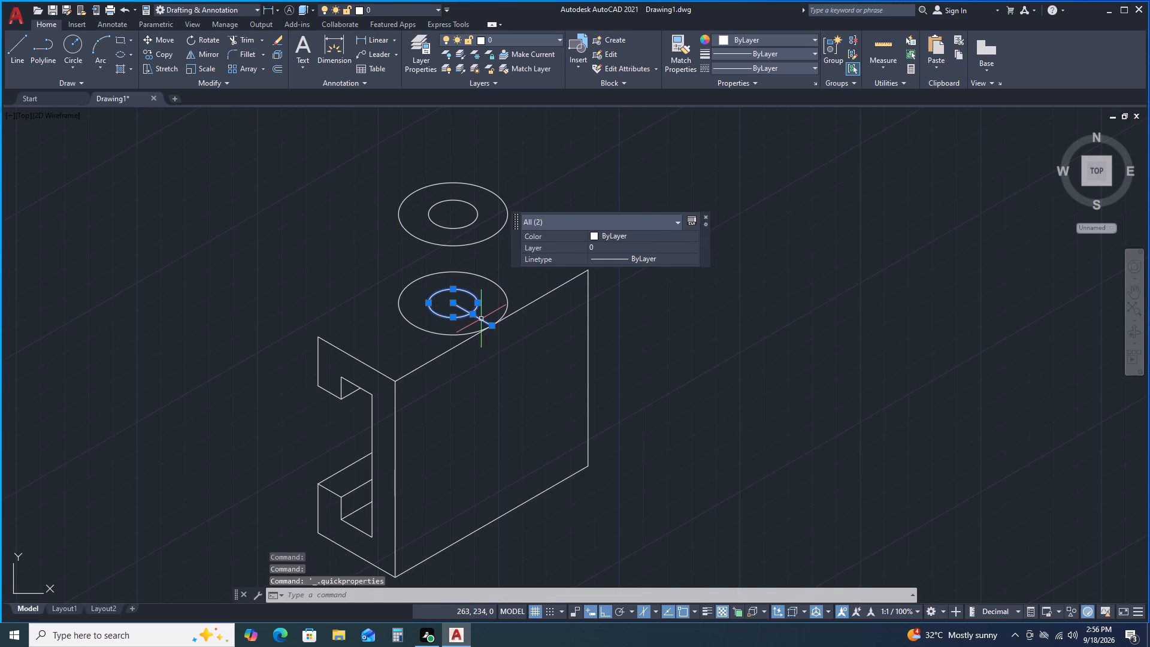
right_click(534, 265)
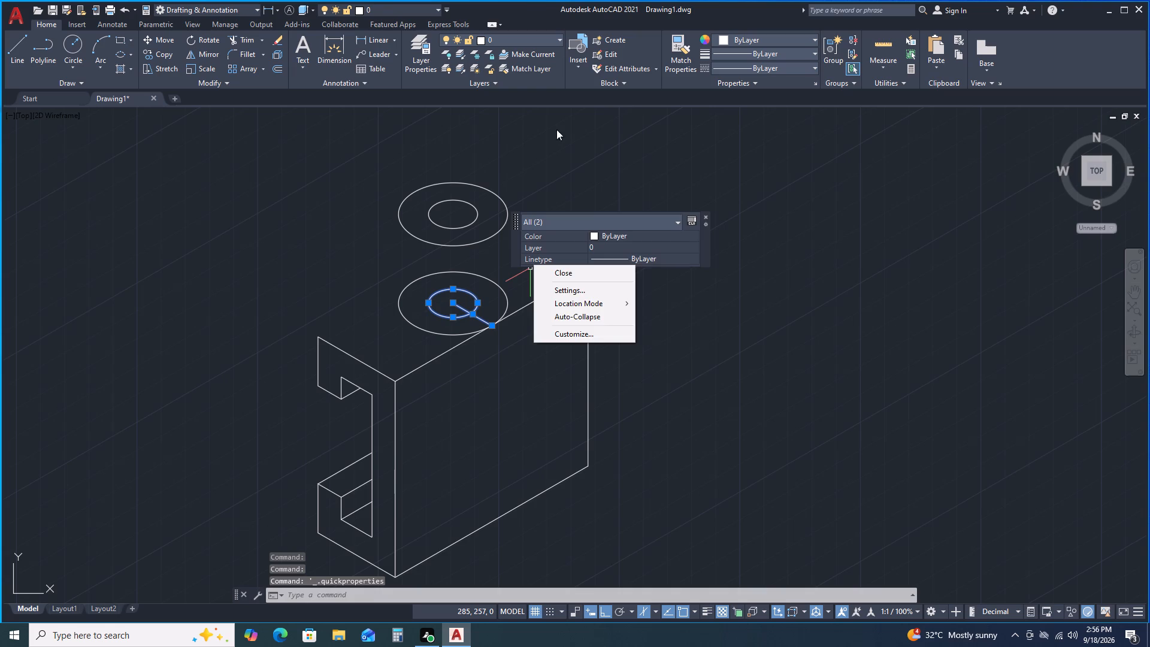
right_click(567, 122)
triple_click(590, 194)
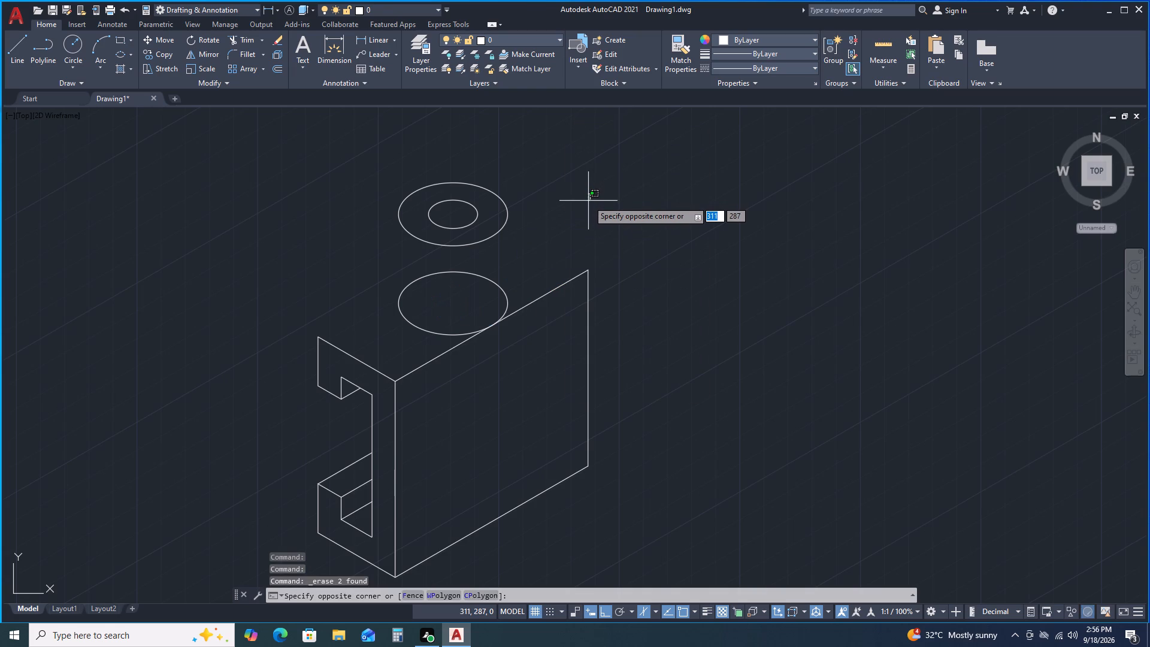
key(space)
key(Escape)
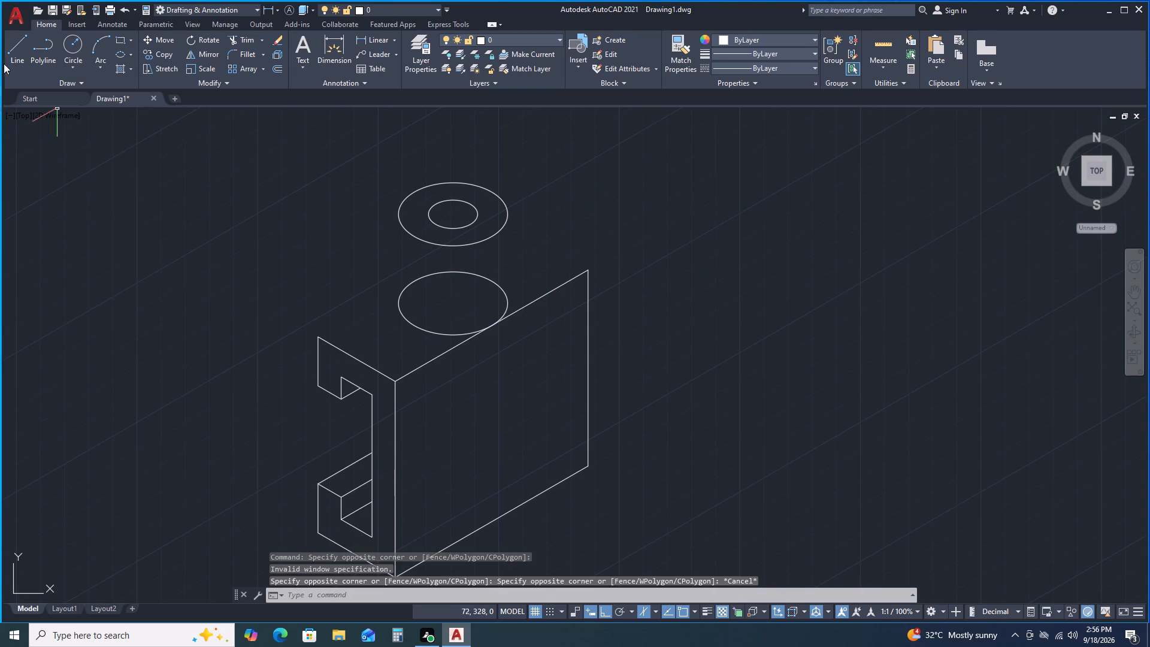
Draw a vertical line joining the right-hand quadrants of the upper and lower large isocircles as the cylinder's side edge.
double_click(10, 50)
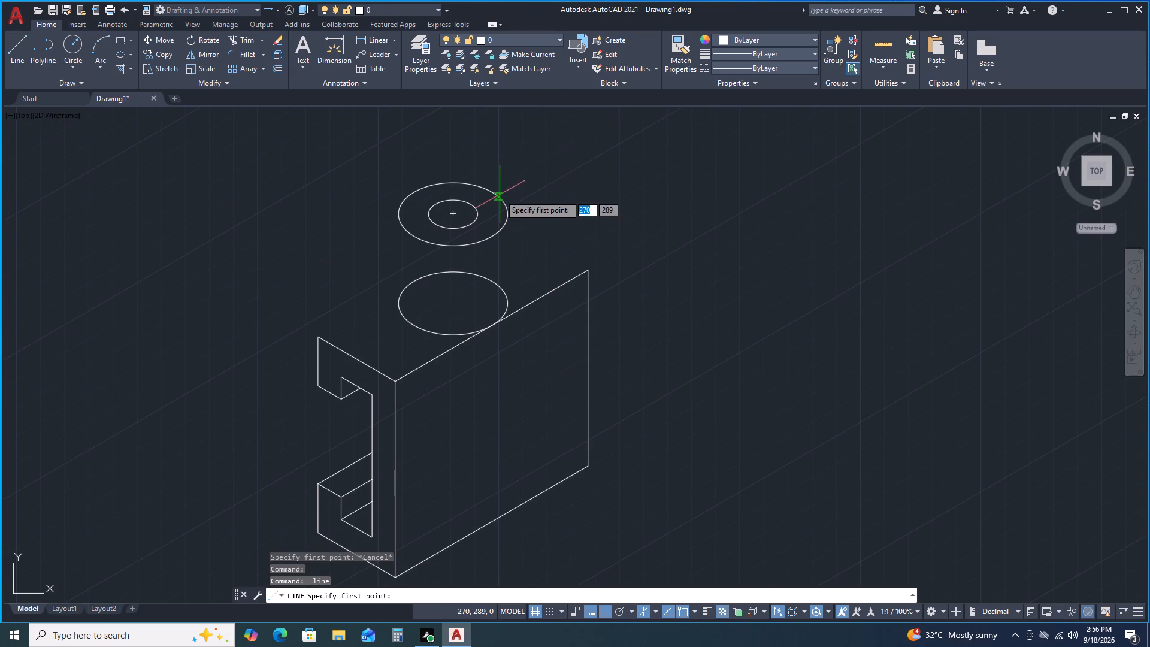
click(510, 213)
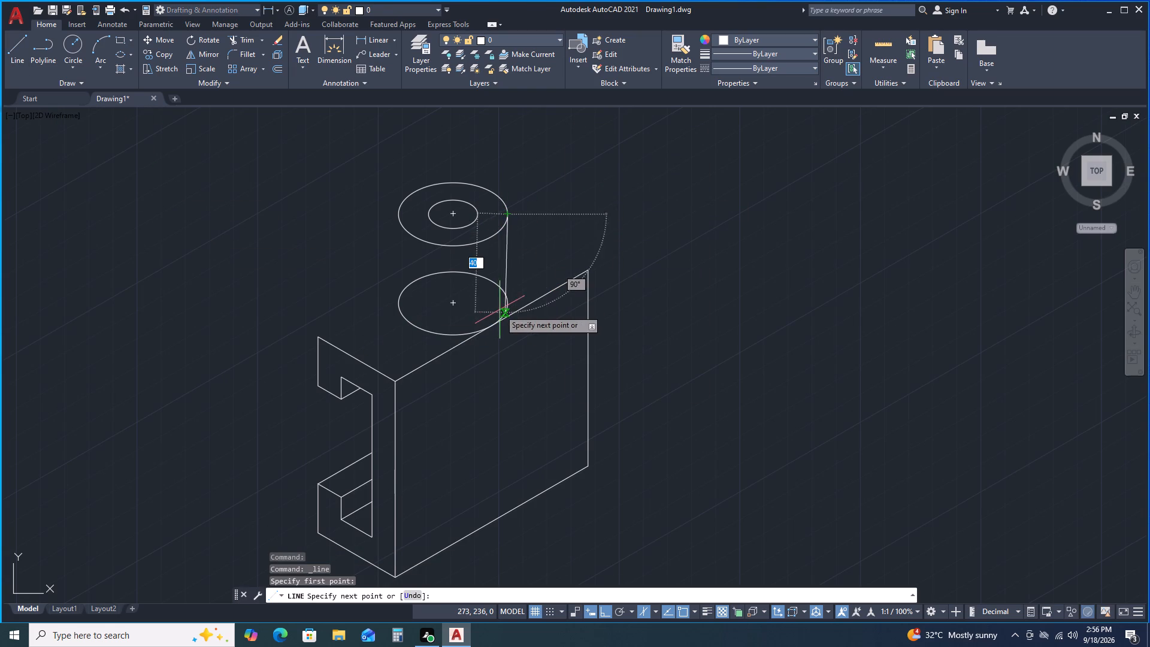
double_click(510, 306)
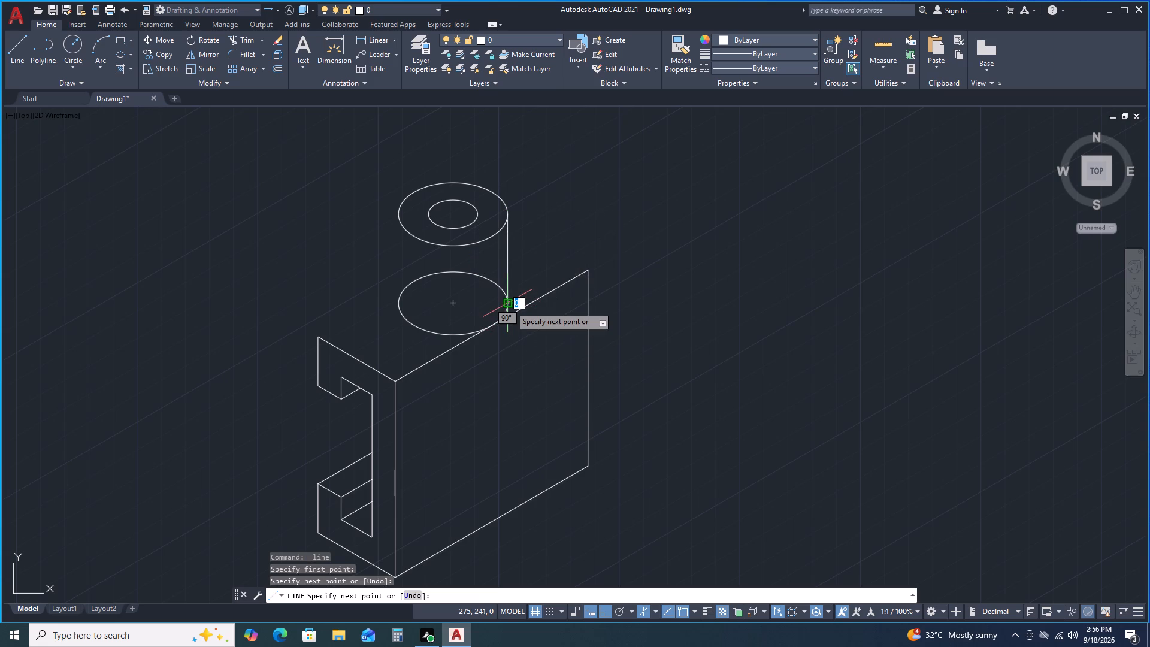
key(space)
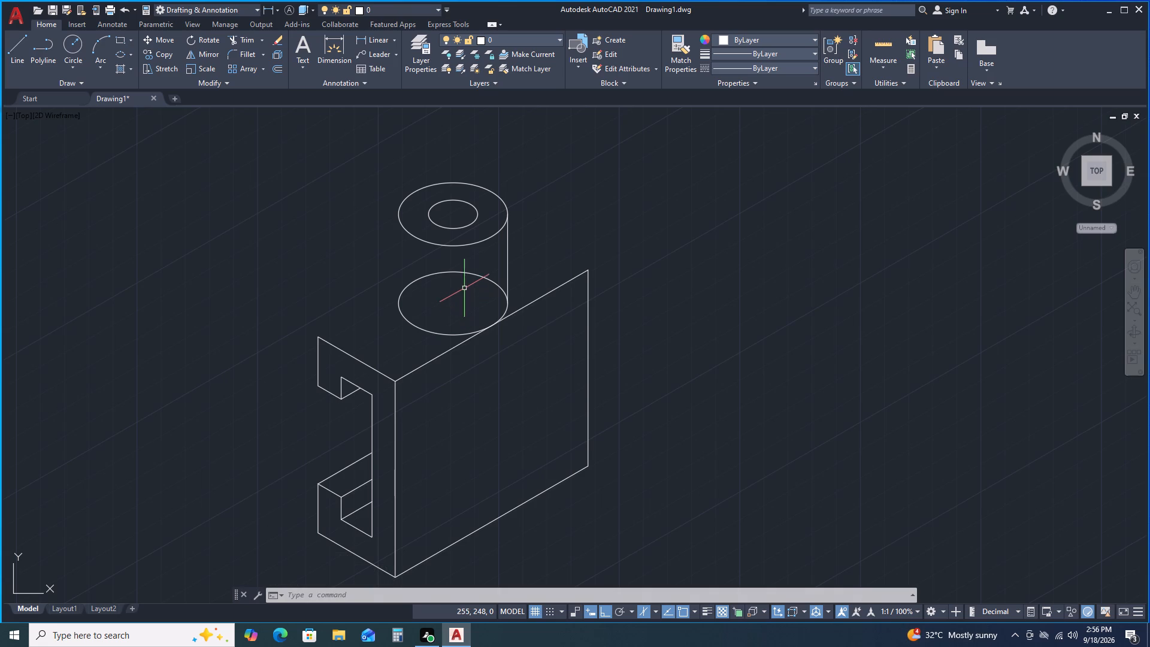
scroll(395, 270, up, 1)
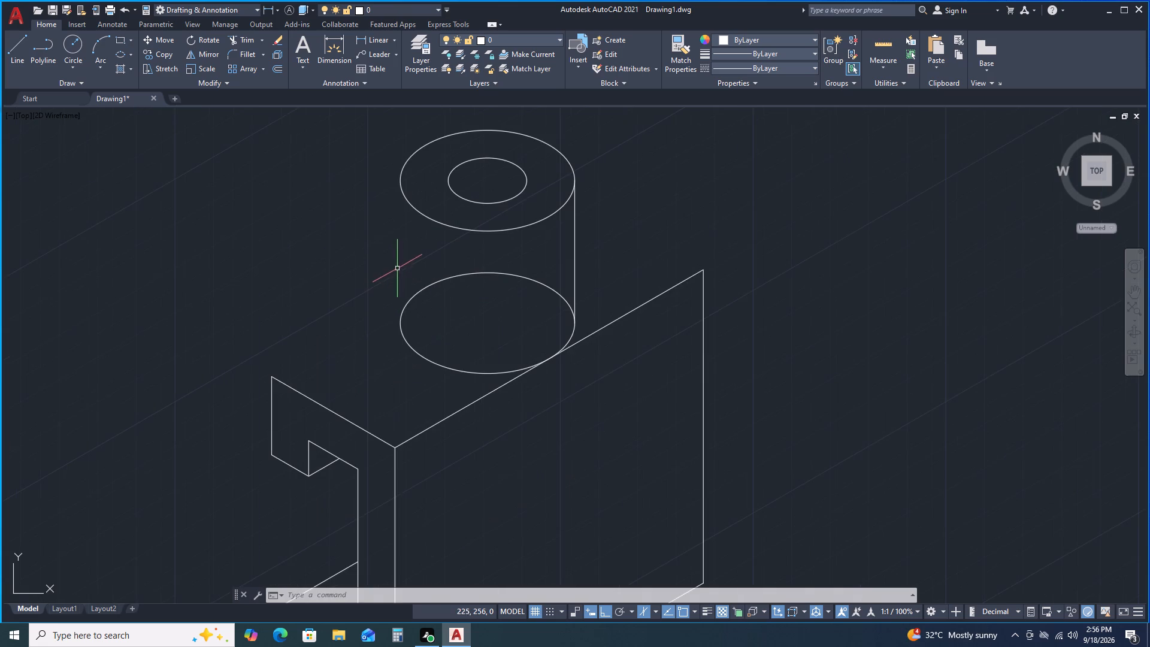
Draw a line about 26 mm long from the upper isocircles' centre in the 210° direction, using the top isoplane.
middle_drag(396, 266, 347, 314)
middle_click(347, 314)
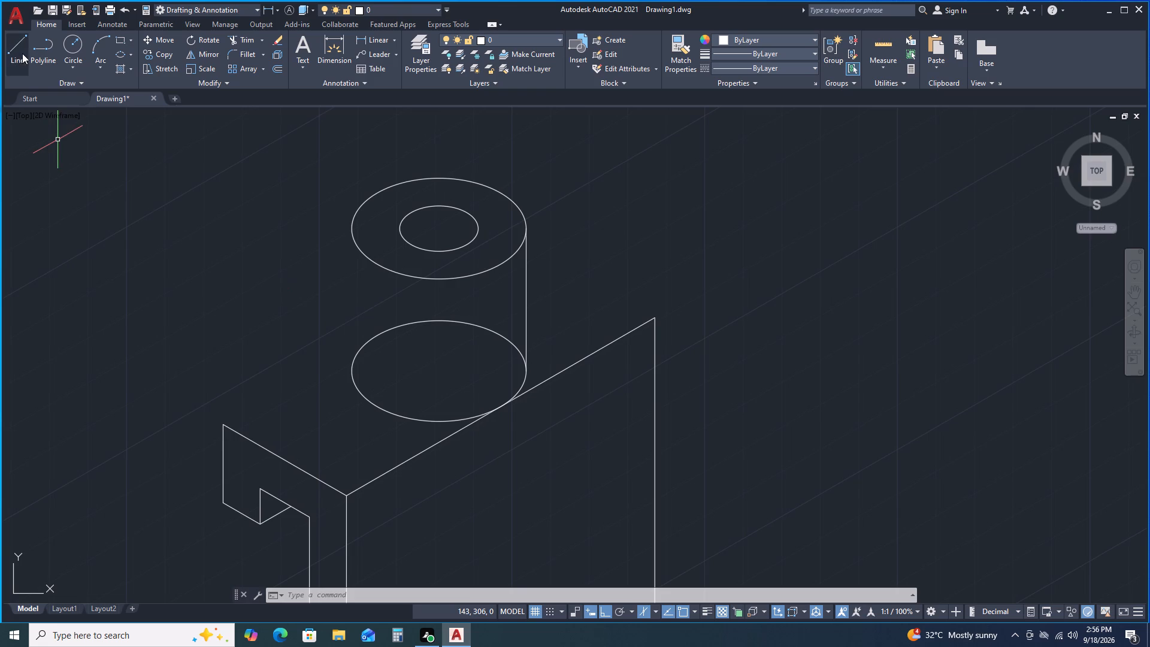
click(19, 44)
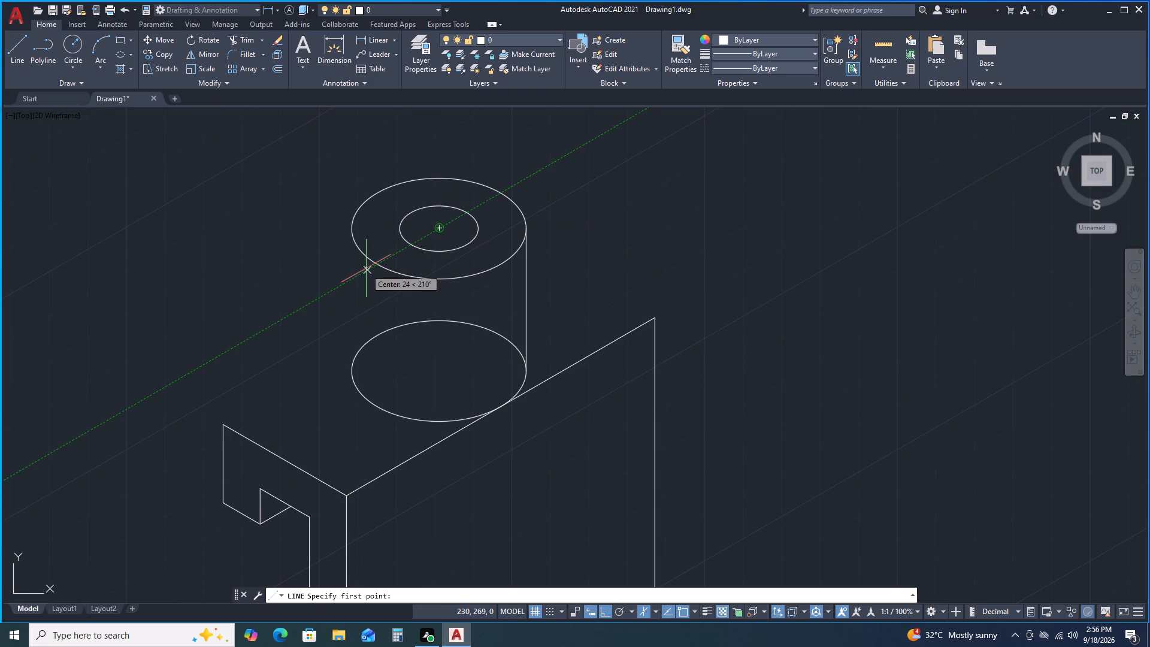
click(438, 227)
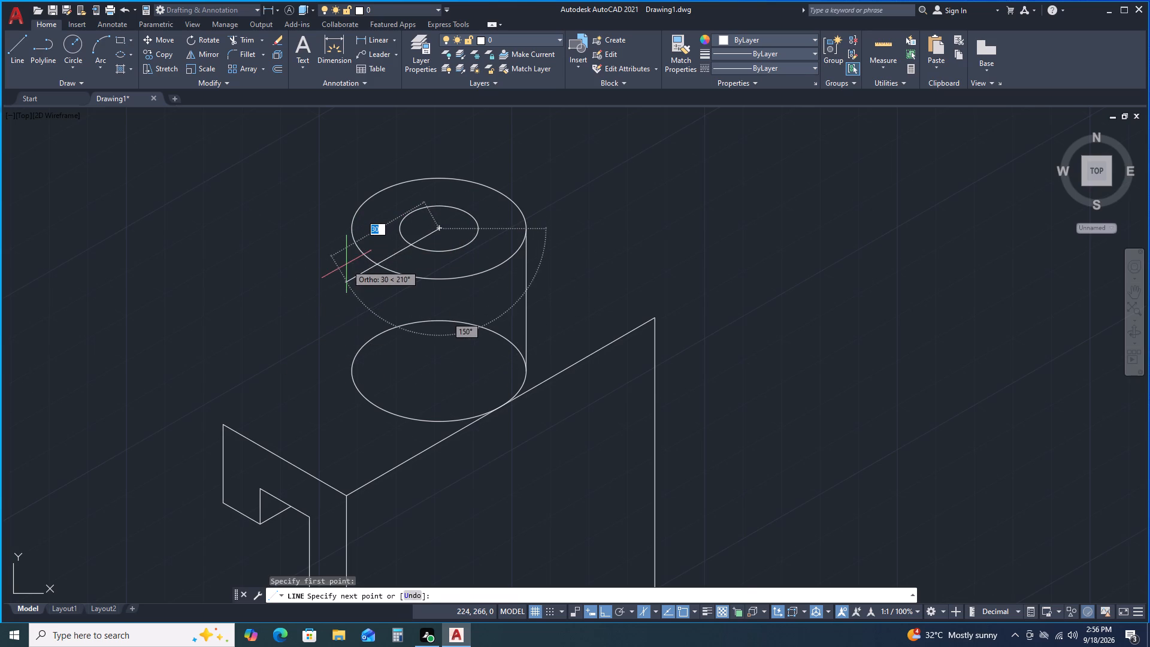
key(F5)
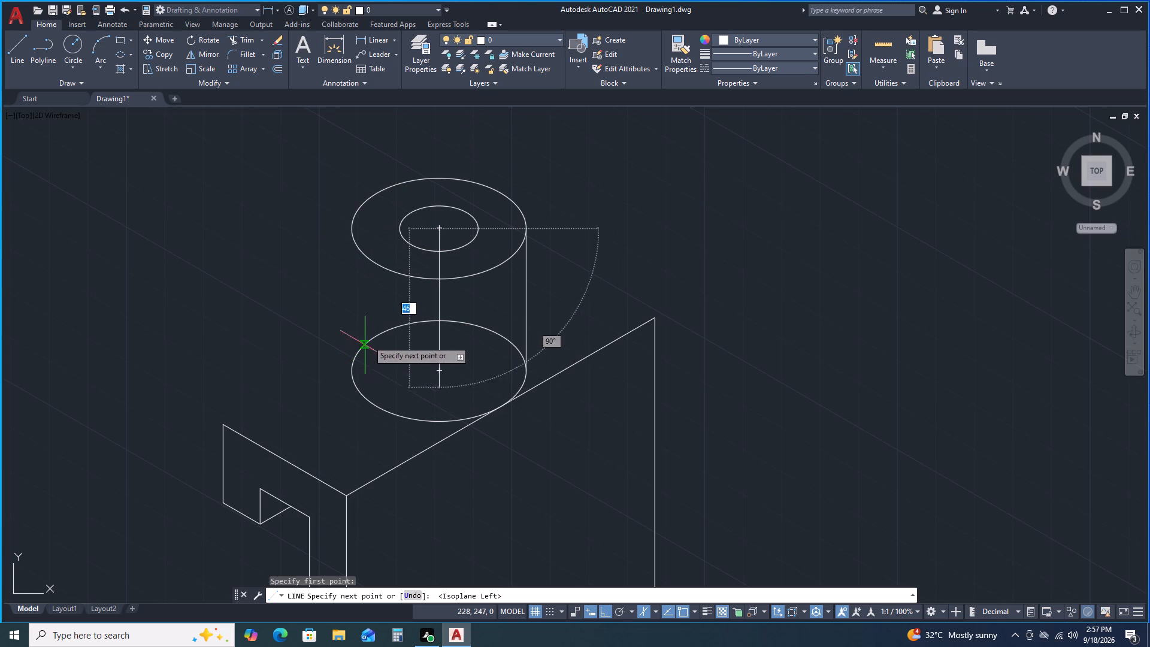
key(F5)
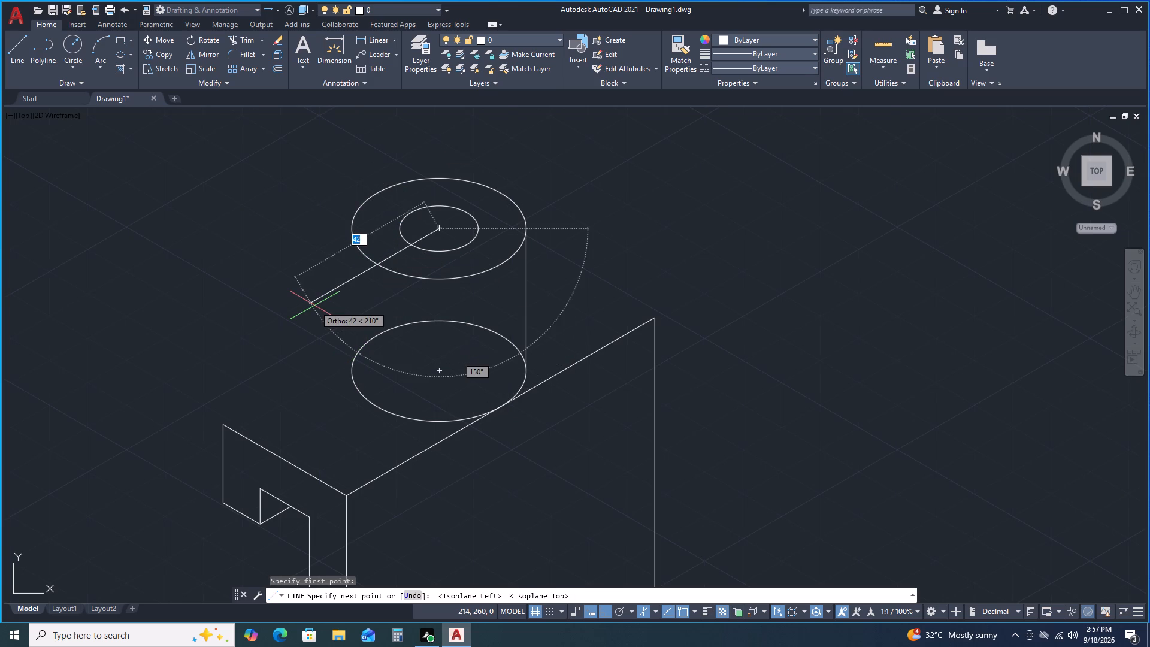
click(363, 277)
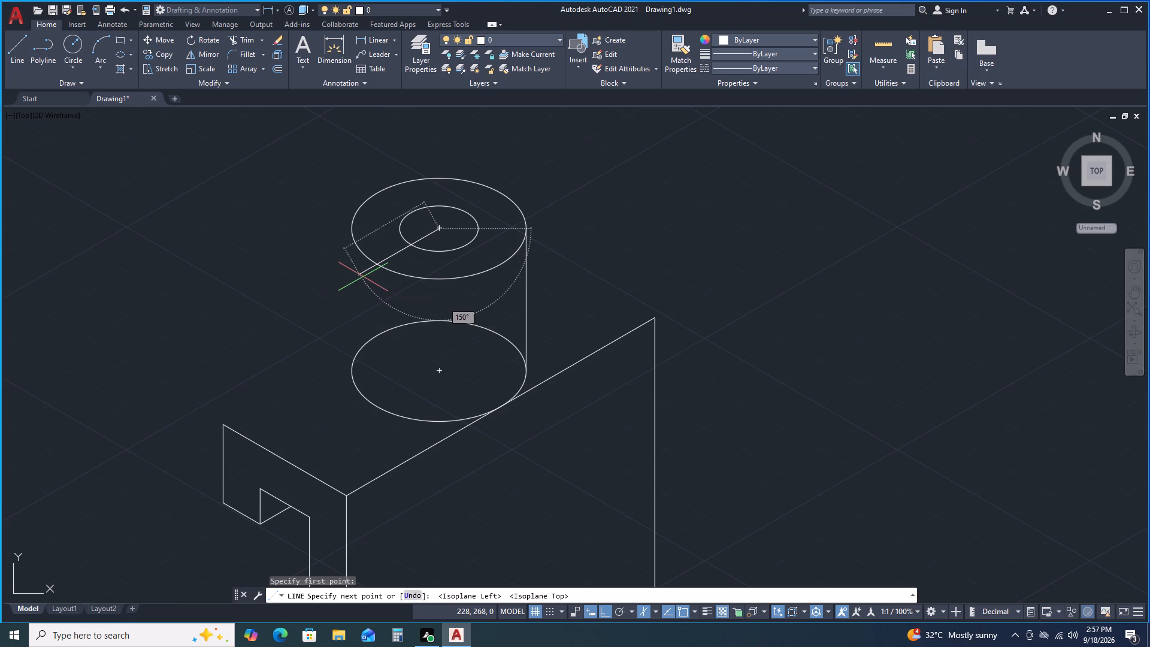
key(space)
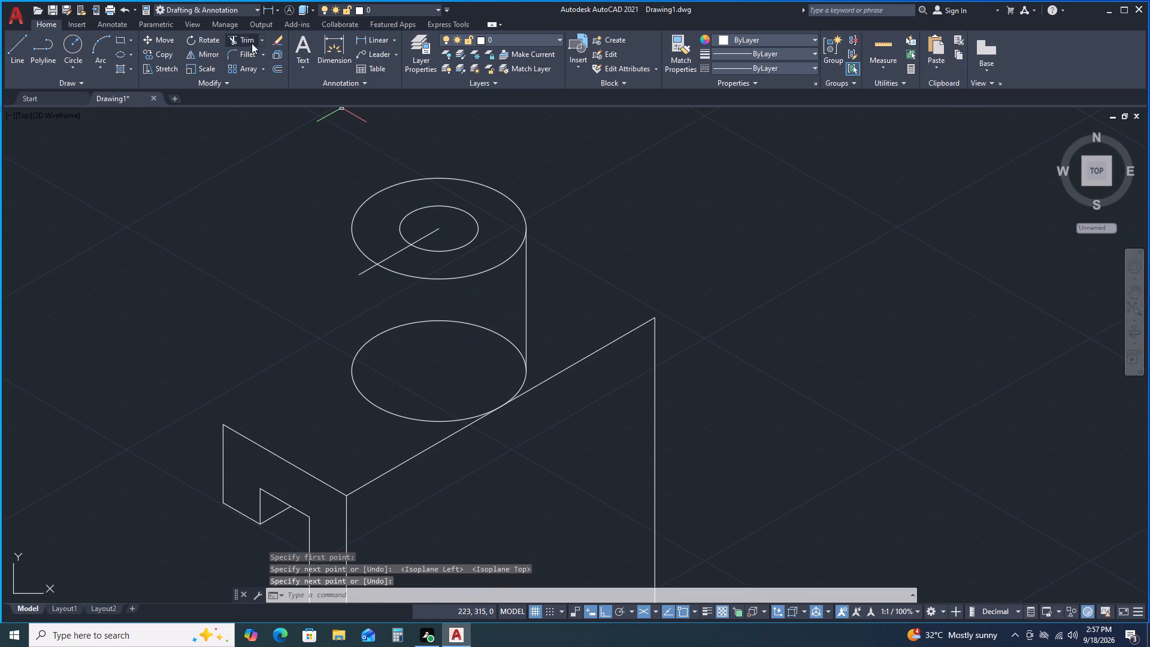
Trim the end of the line that overhangs the large upper isocircle.
click(246, 38)
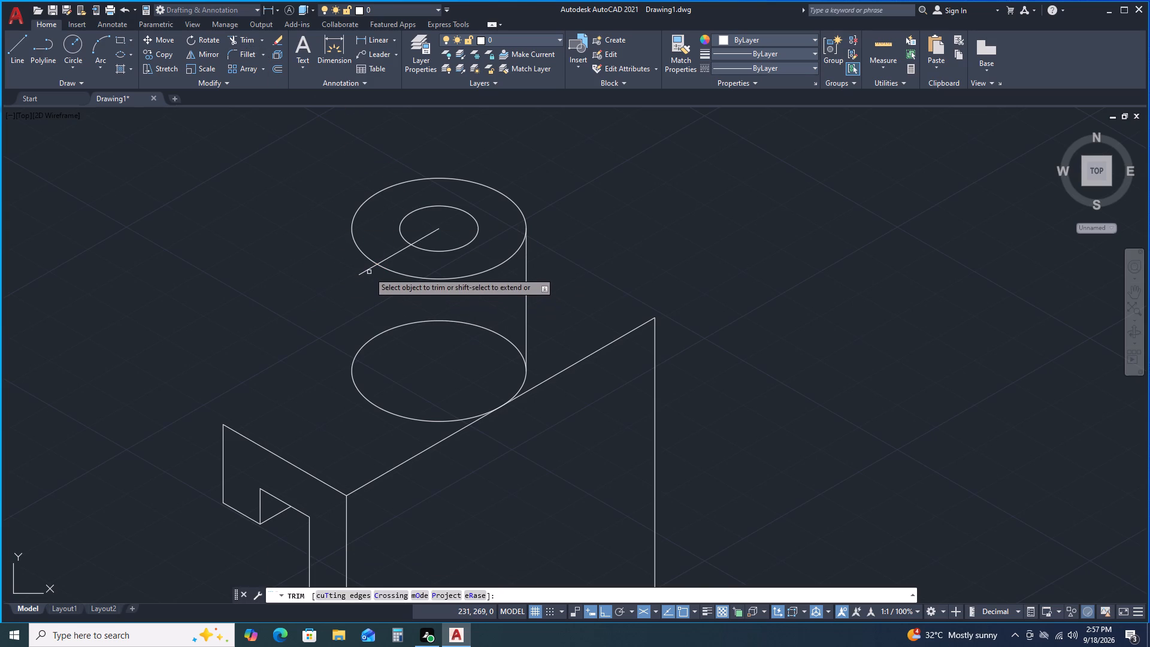
double_click(367, 271)
key(space)
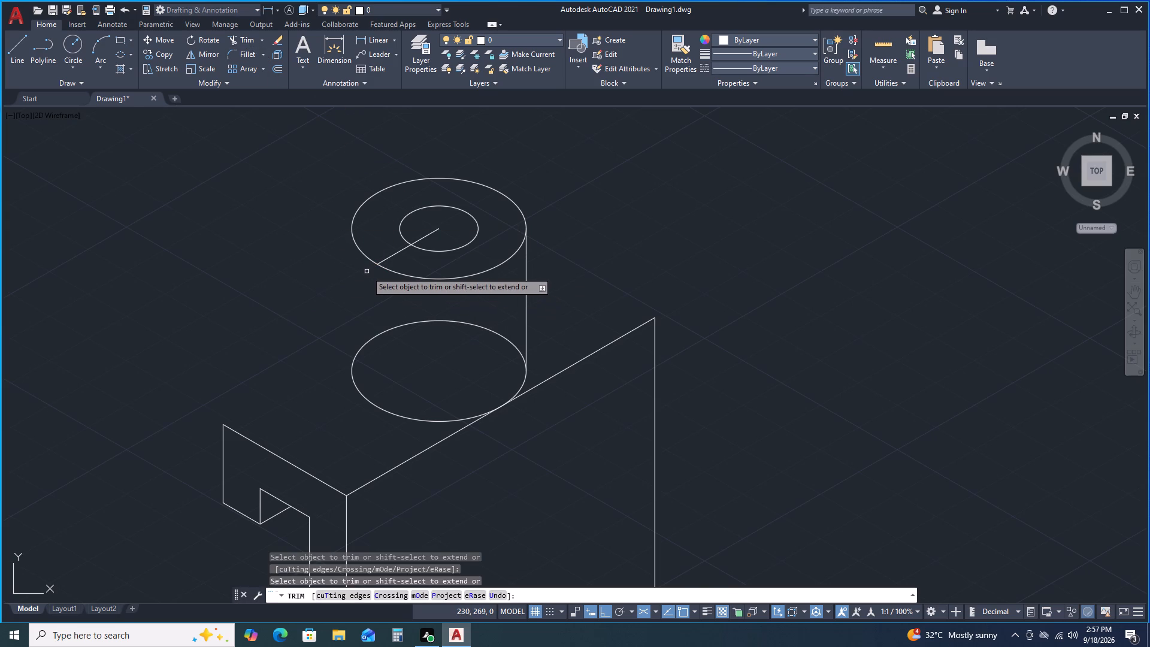
Copy the trimmed line 5 mm to each side of itself along the top isoplane's 150°/330° axis.
click(395, 255)
right_click(395, 255)
right_click(395, 255)
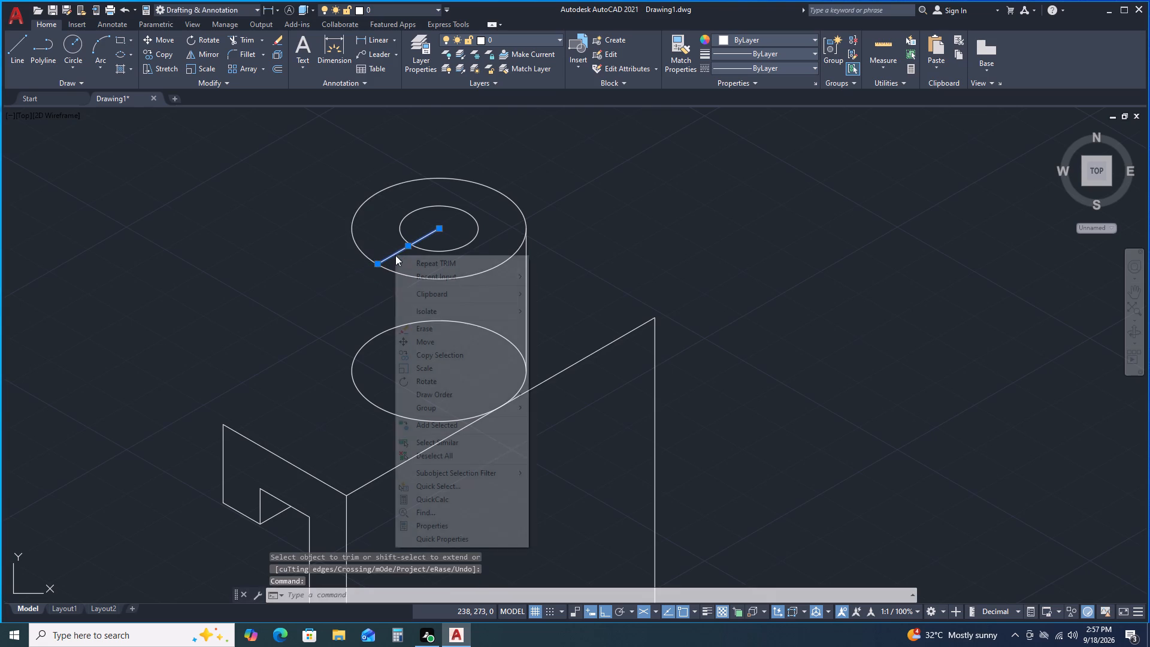
click(458, 359)
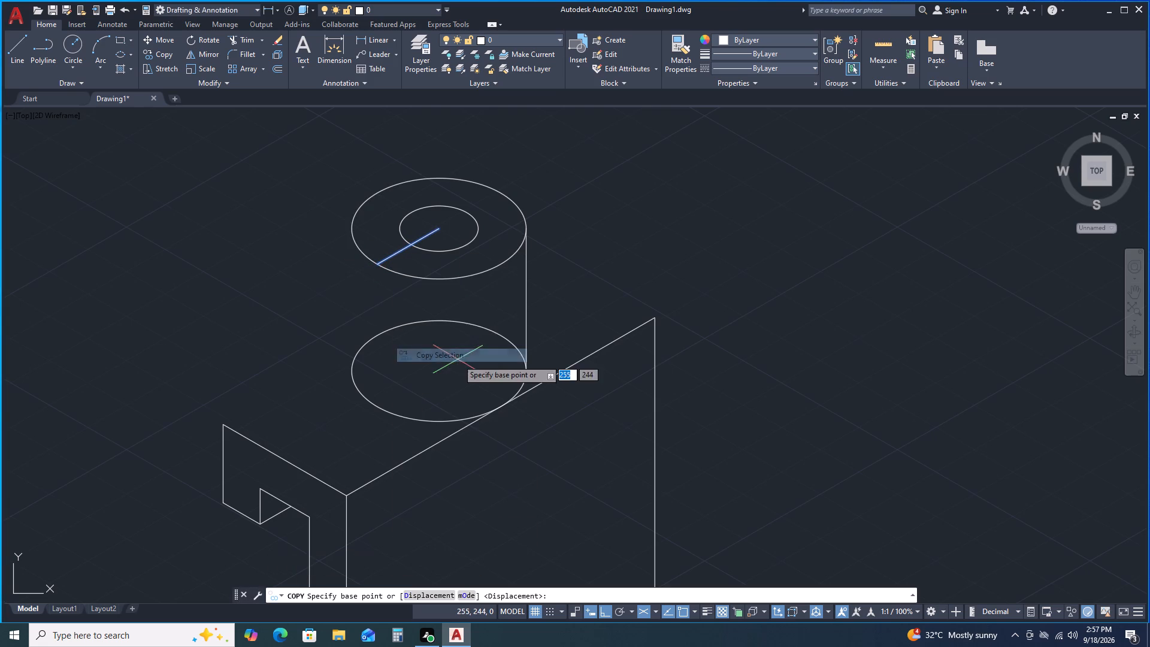
double_click(379, 264)
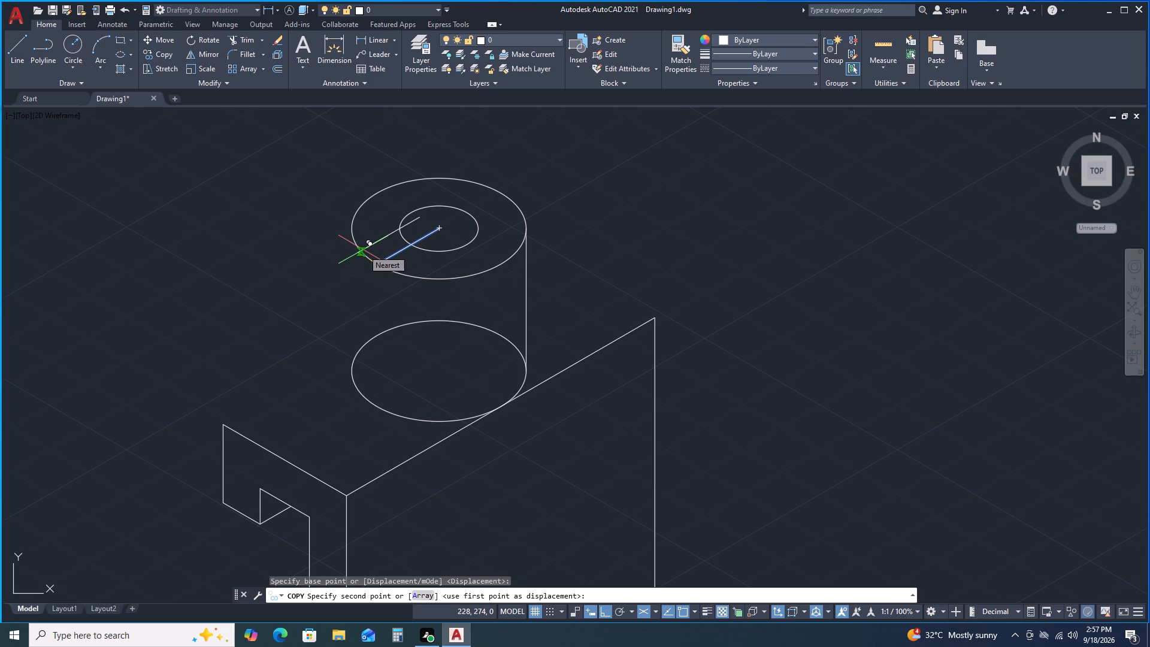
key(5)
key(Return)
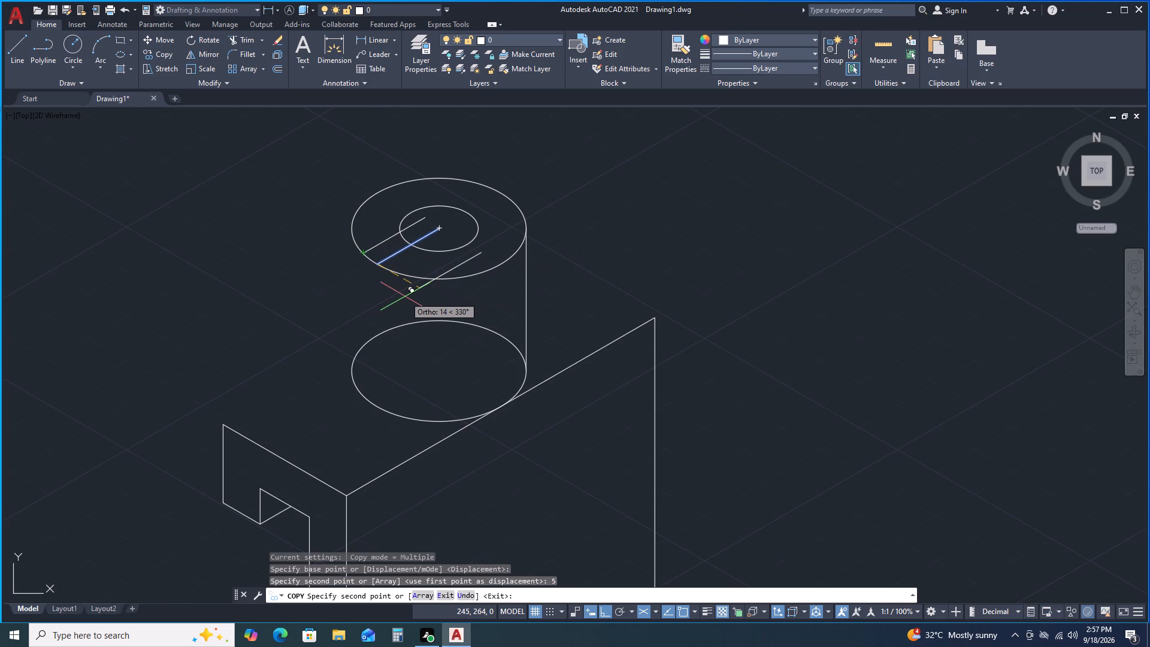
key(5)
key(Return)
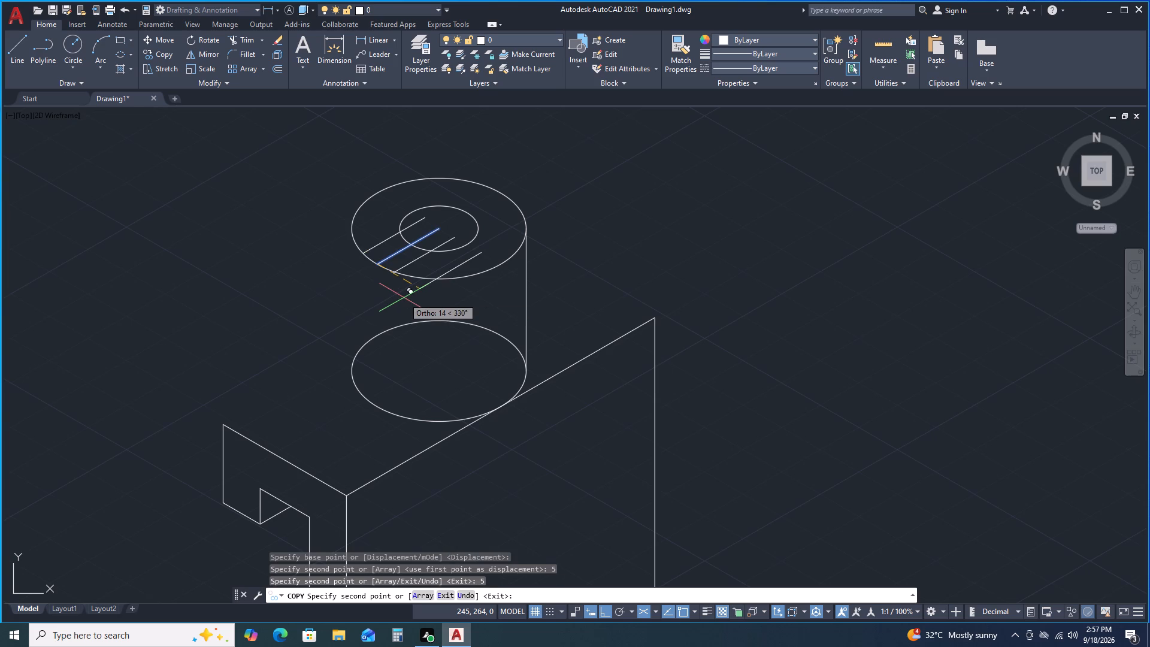
key(space)
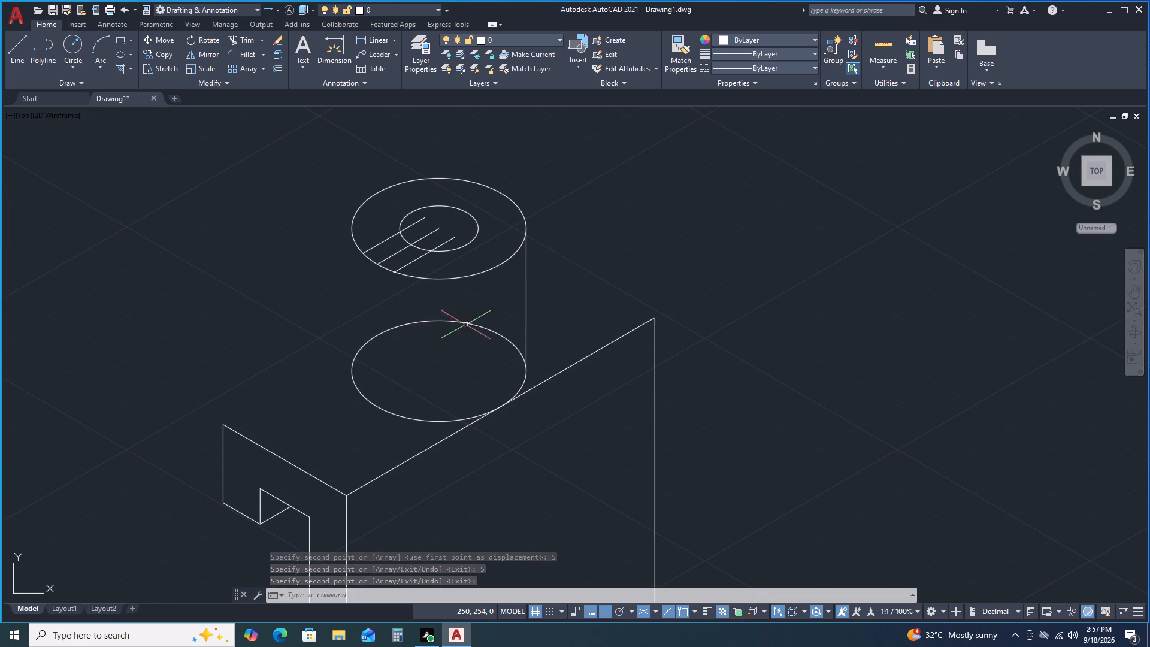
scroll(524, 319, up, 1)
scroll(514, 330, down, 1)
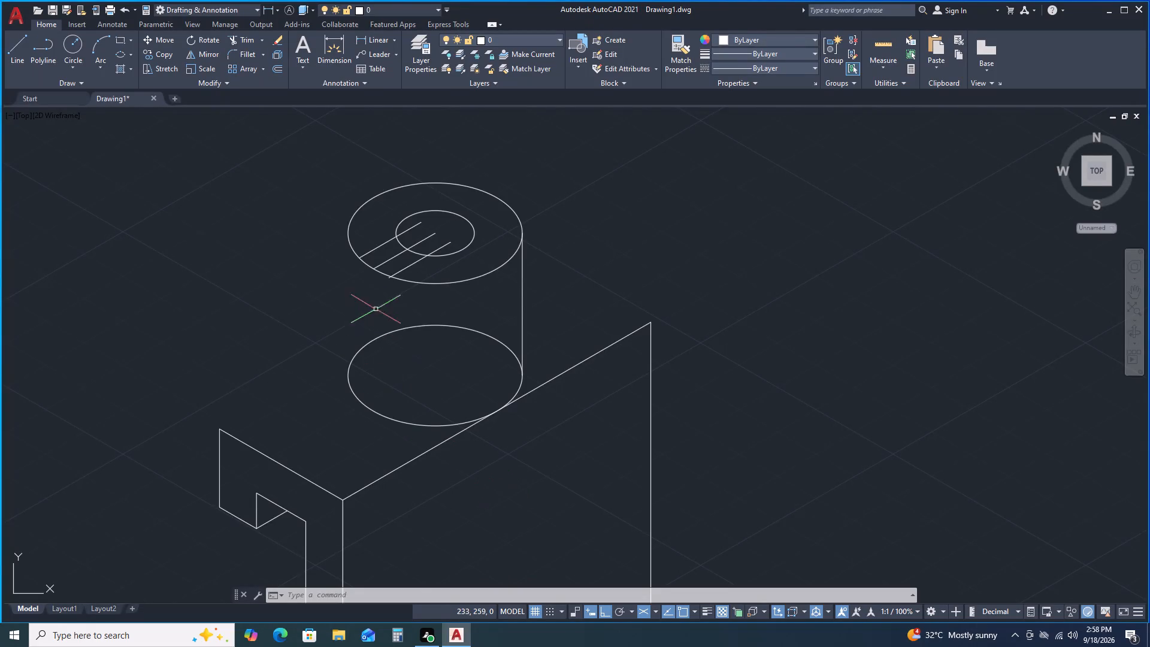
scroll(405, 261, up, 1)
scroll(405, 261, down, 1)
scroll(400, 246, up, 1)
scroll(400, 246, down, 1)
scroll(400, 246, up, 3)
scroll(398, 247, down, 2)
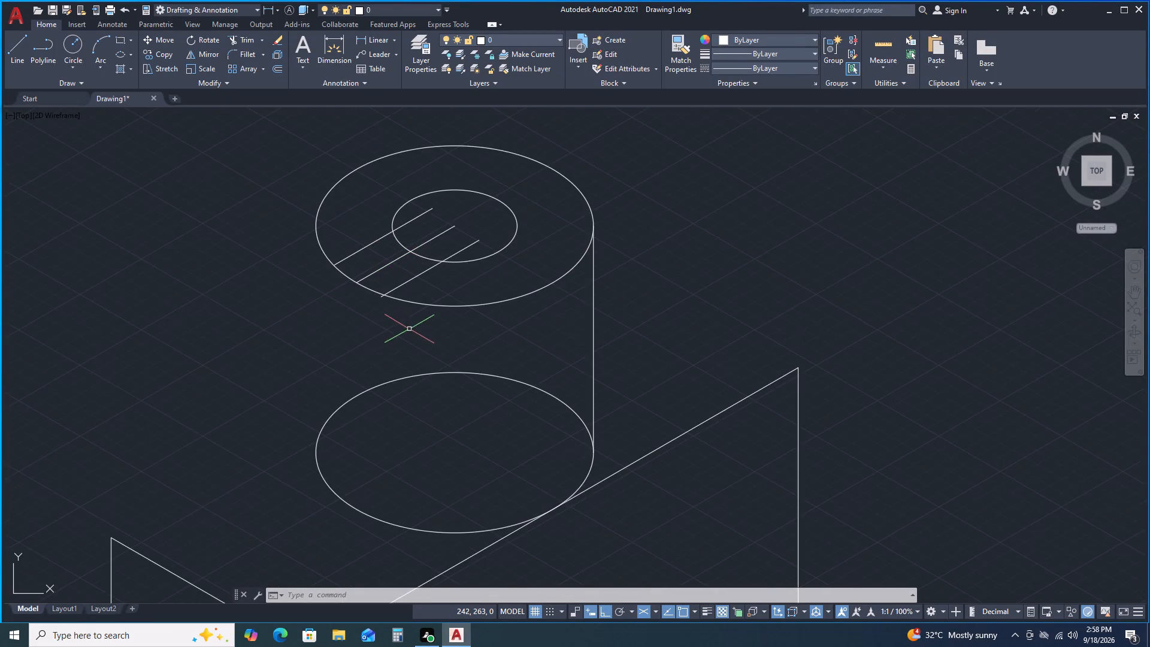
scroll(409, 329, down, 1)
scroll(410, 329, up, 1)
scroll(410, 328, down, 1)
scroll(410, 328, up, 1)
Extend the rear copied line to the large upper isocircle and trim the front copy's overhang at that isocircle.
double_click(247, 40)
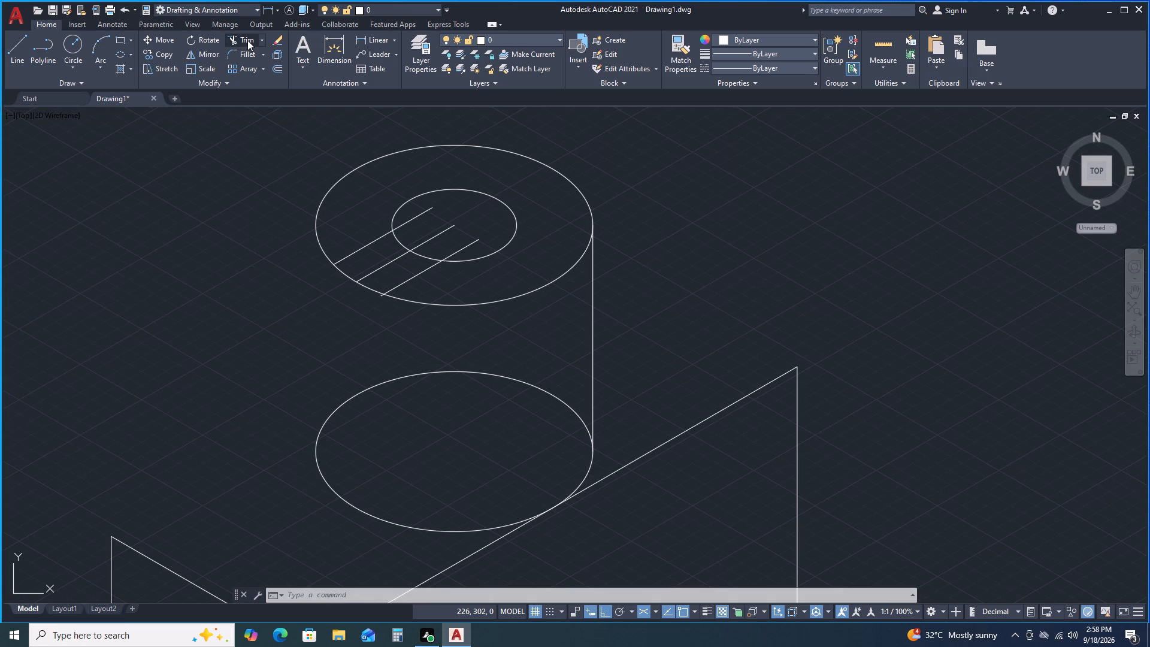
scroll(407, 231, down, 2)
scroll(376, 226, up, 1)
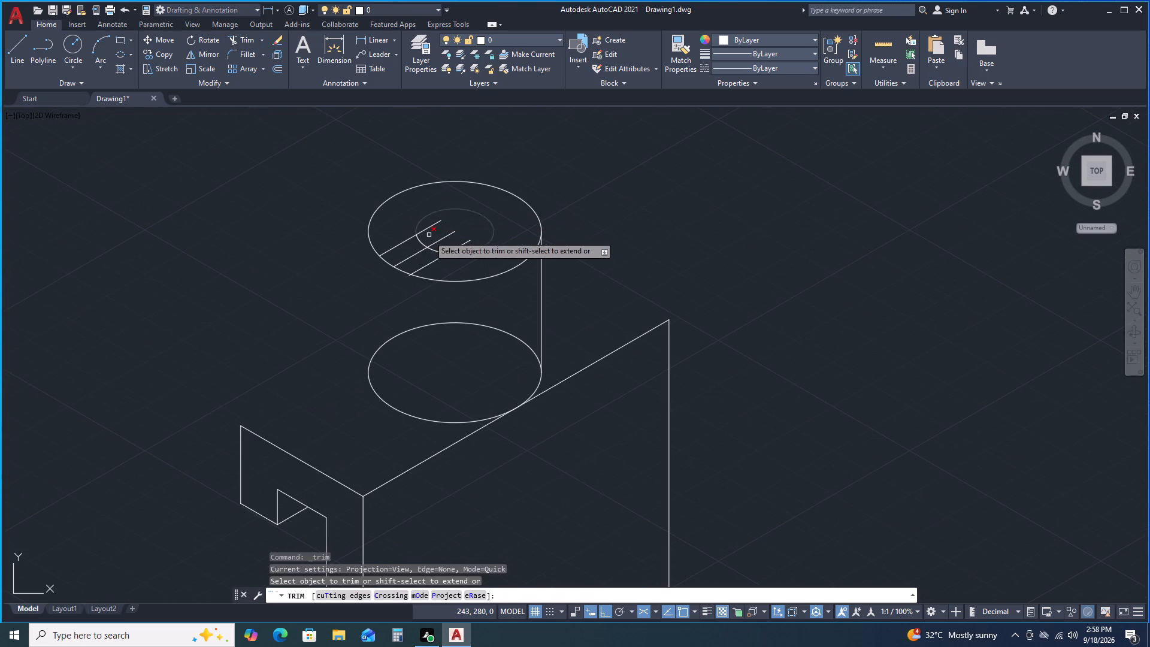
scroll(441, 276, down, 1)
scroll(441, 276, up, 1)
scroll(441, 276, down, 2)
scroll(441, 274, up, 1)
scroll(407, 243, down, 1)
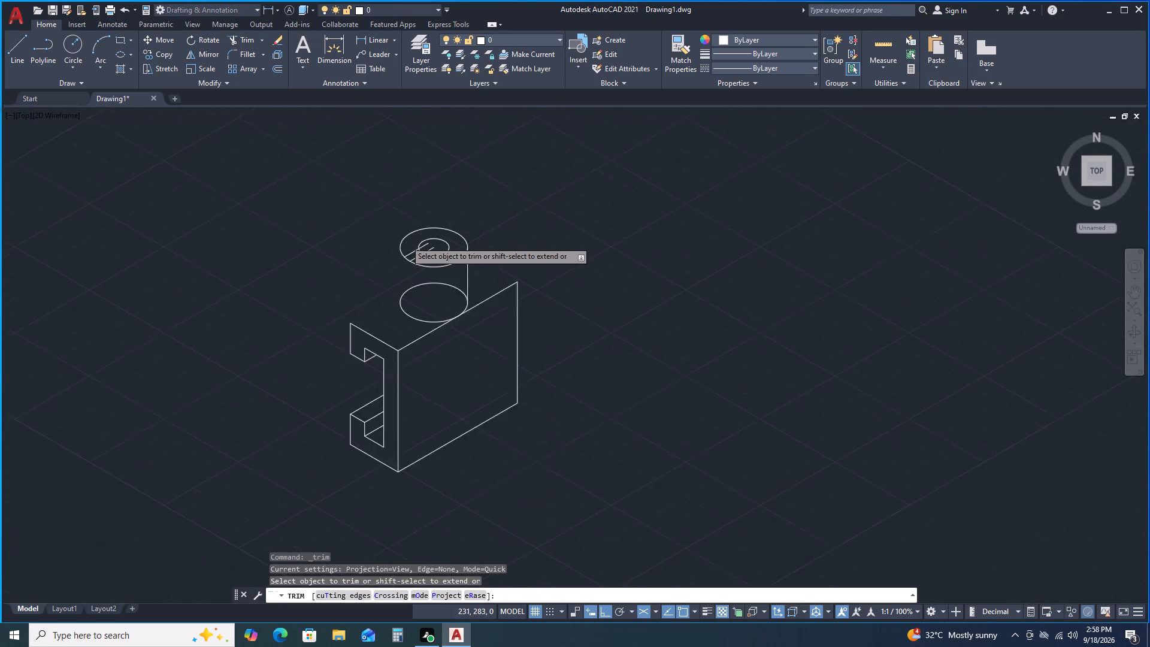
scroll(405, 240, up, 1)
scroll(405, 240, down, 1)
scroll(405, 240, up, 1)
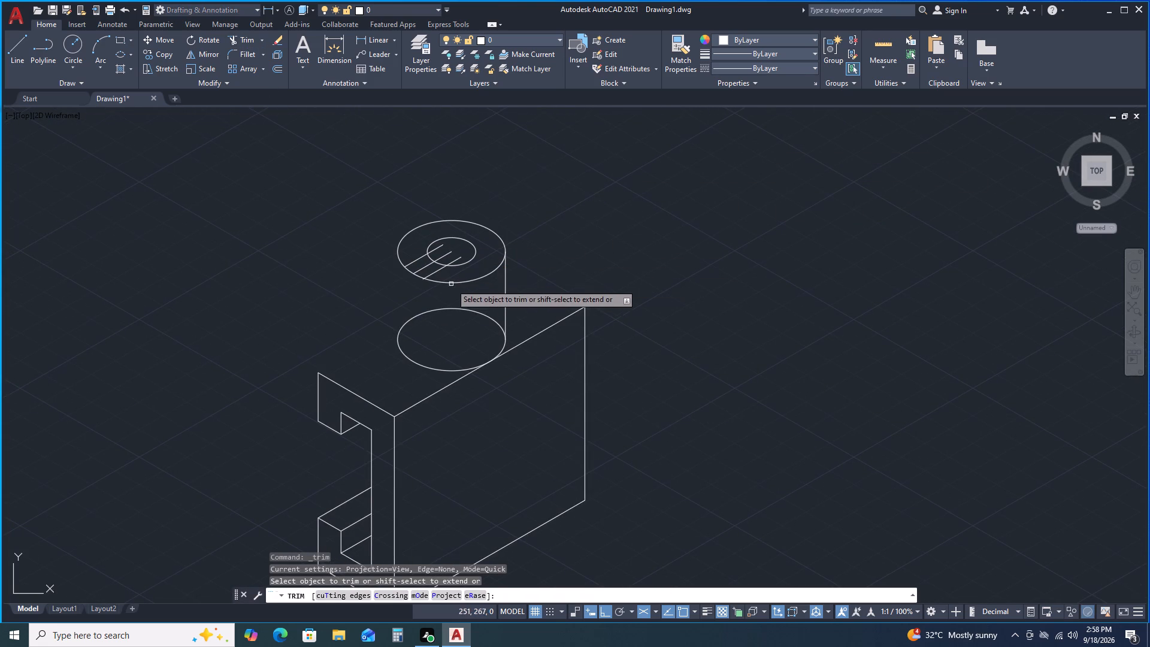
scroll(447, 292, up, 1)
scroll(447, 292, down, 1)
scroll(447, 292, up, 1)
scroll(447, 292, down, 1)
scroll(406, 246, down, 1)
scroll(405, 244, up, 1)
scroll(405, 244, down, 1)
scroll(405, 244, up, 1)
scroll(405, 241, down, 1)
scroll(405, 241, up, 1)
scroll(405, 241, down, 2)
scroll(410, 240, up, 1)
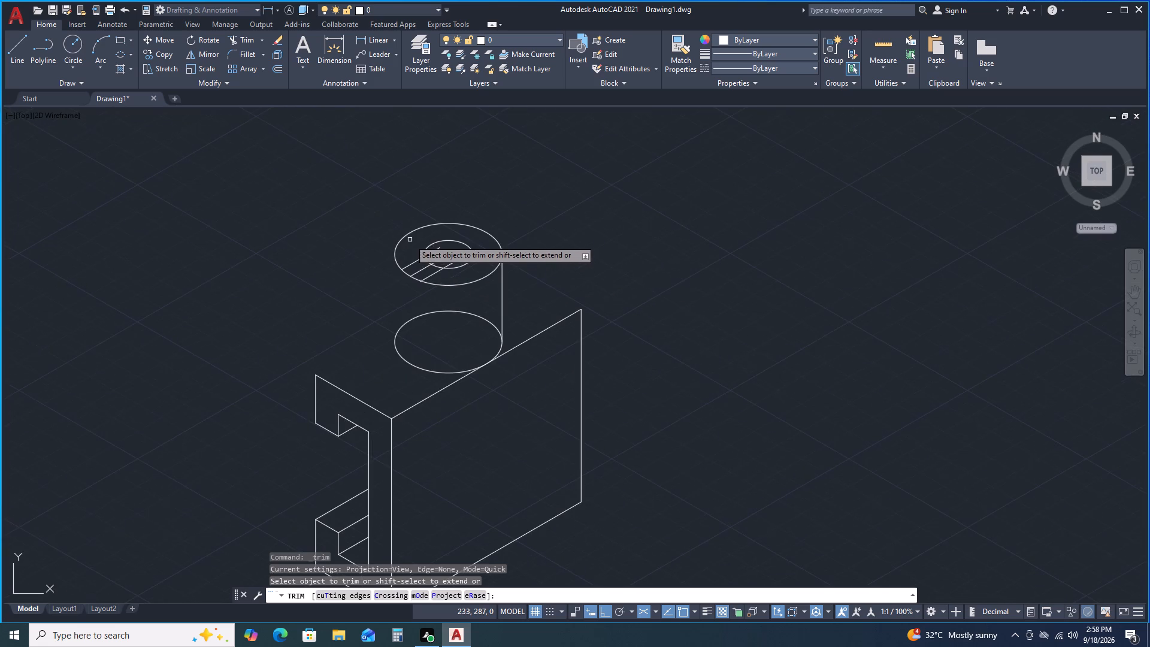
scroll(410, 238, down, 1)
scroll(410, 238, up, 1)
scroll(571, 225, down, 1)
scroll(589, 260, up, 2)
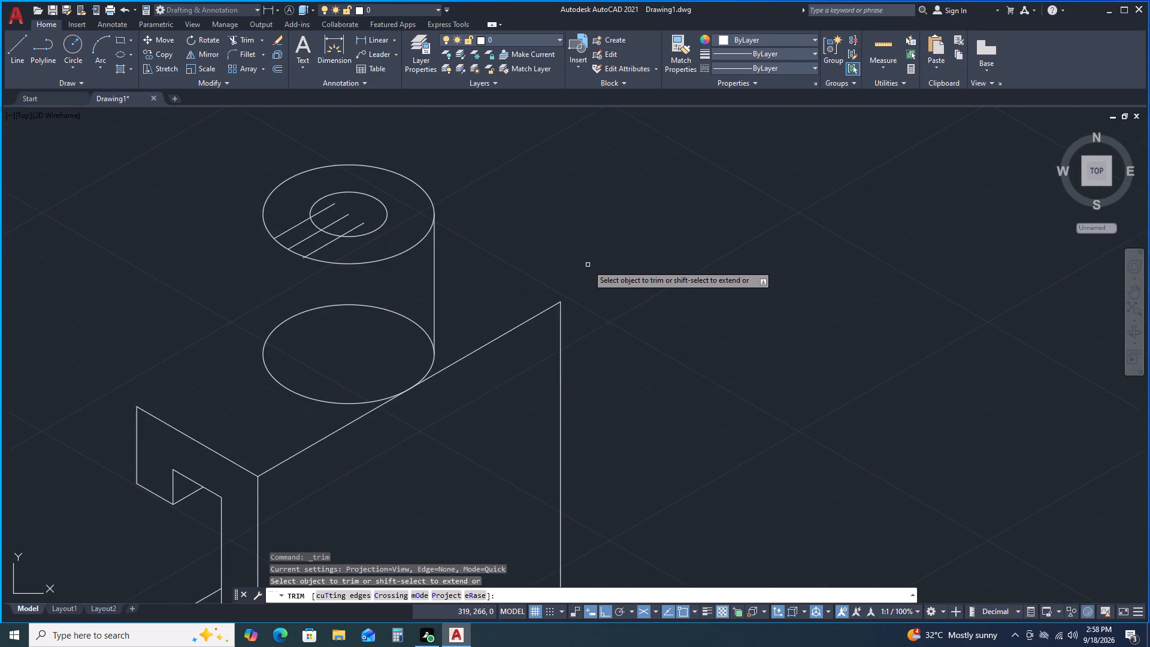
scroll(587, 262, down, 2)
scroll(587, 262, up, 5)
middle_drag(376, 238, 575, 263)
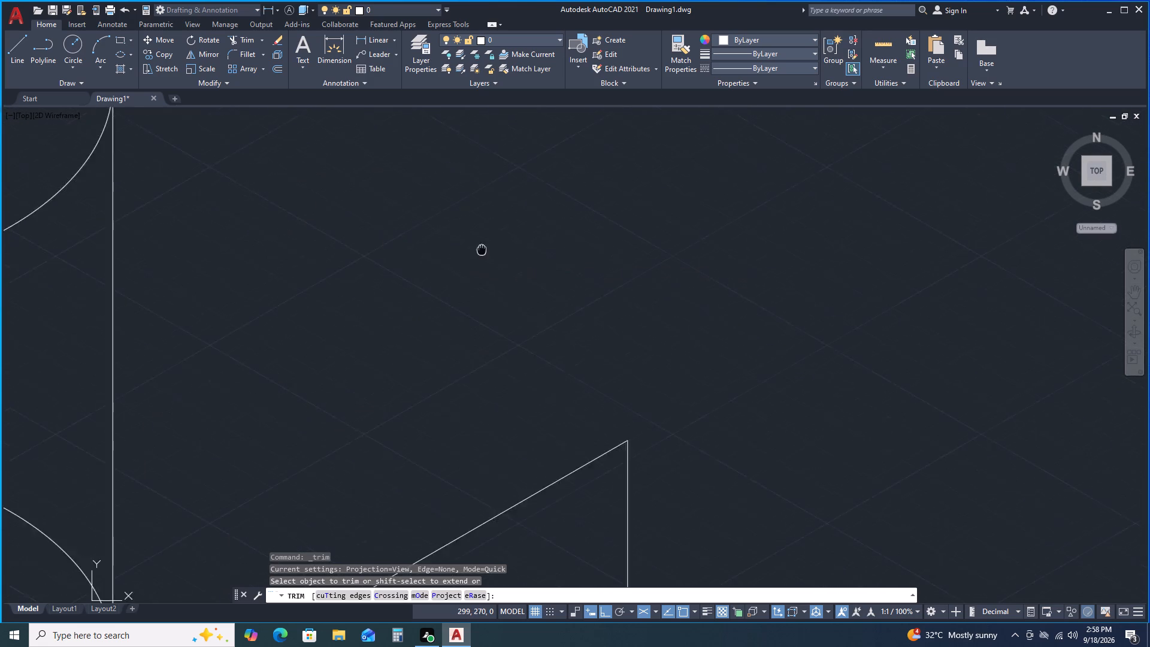
middle_drag(575, 263, 828, 279)
middle_drag(163, 263, 532, 322)
middle_drag(541, 324, 590, 319)
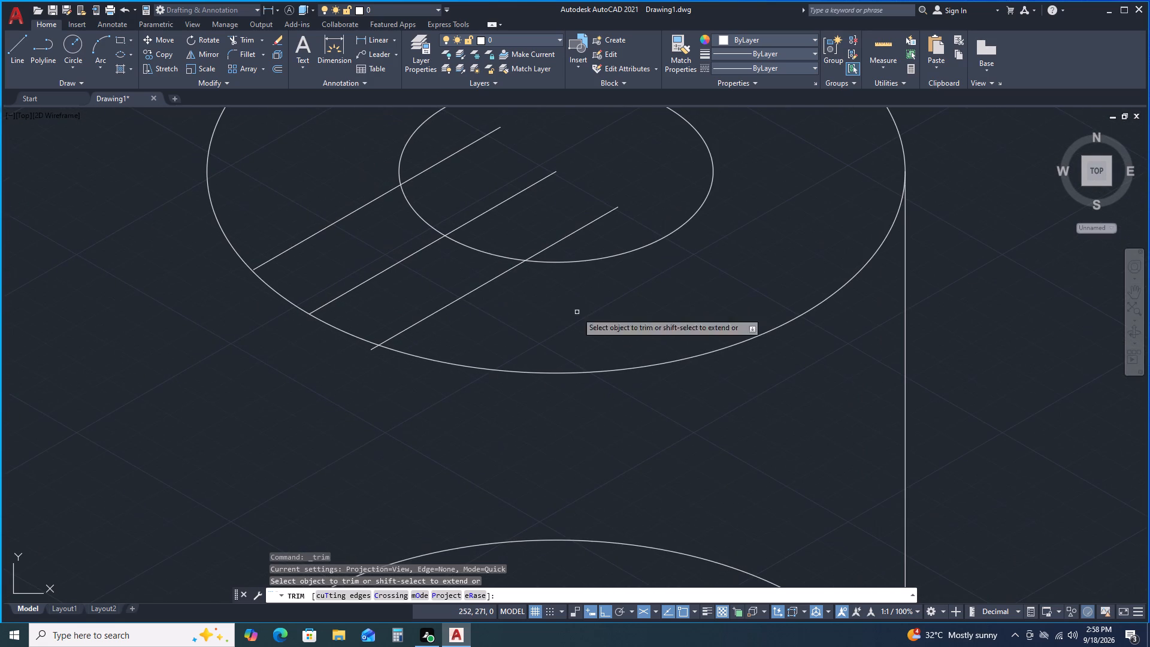
shift+click(286, 250)
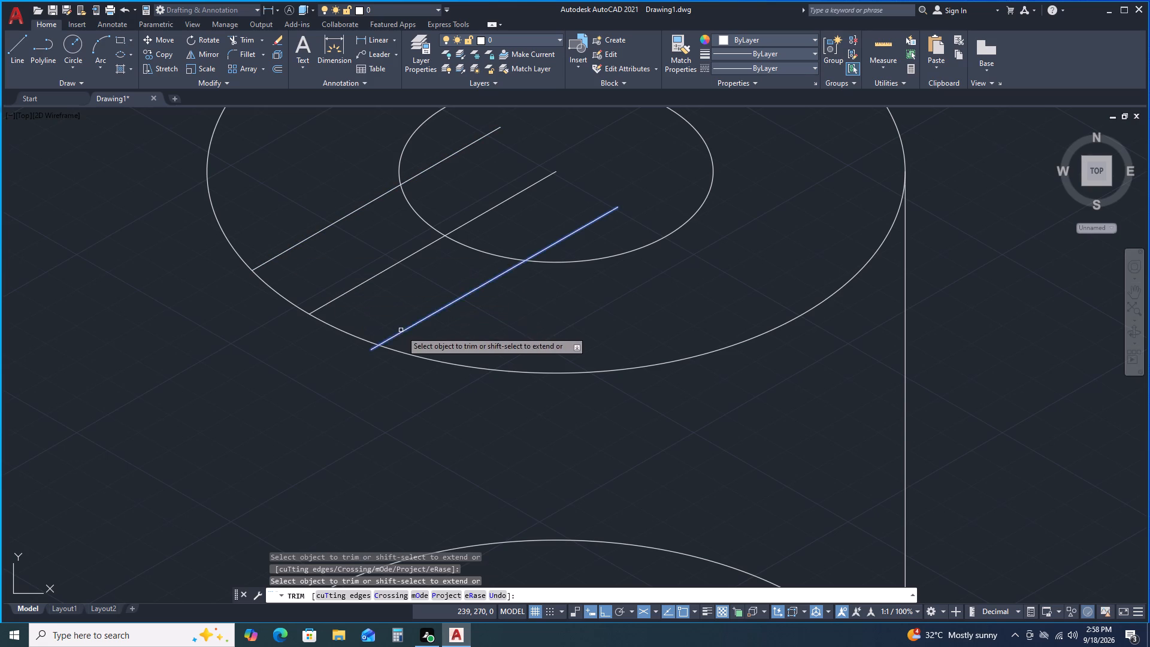
double_click(373, 350)
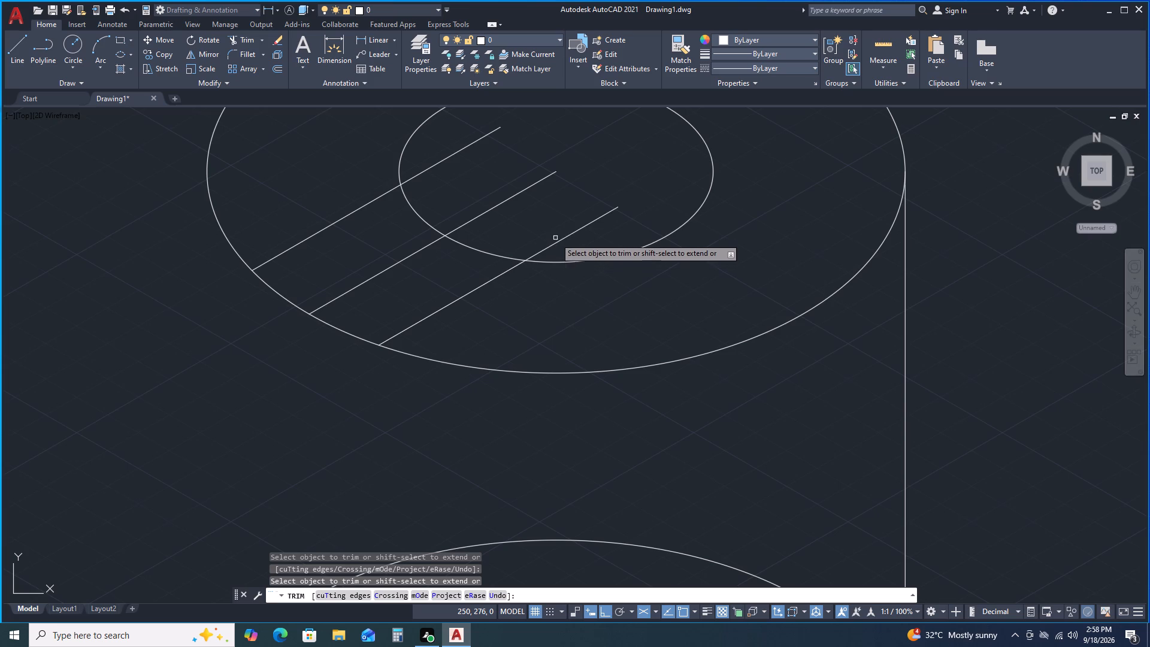
Trim away the portions of all three parallel lines inside the small upper isocircle.
double_click(446, 137)
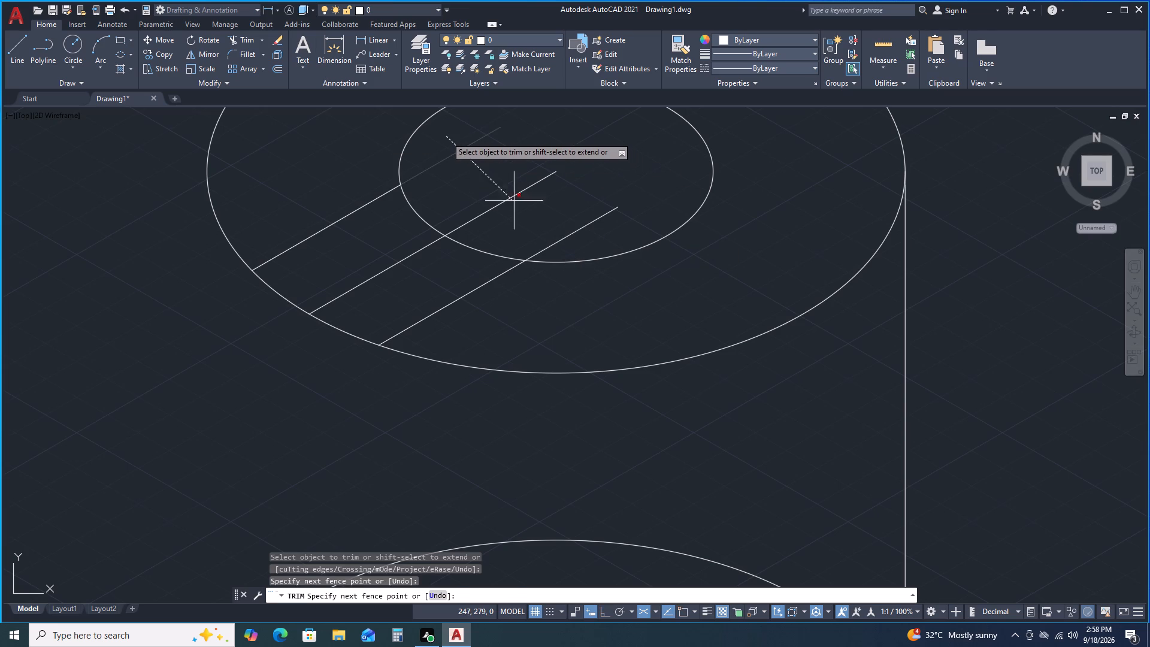
double_click(581, 232)
key(space)
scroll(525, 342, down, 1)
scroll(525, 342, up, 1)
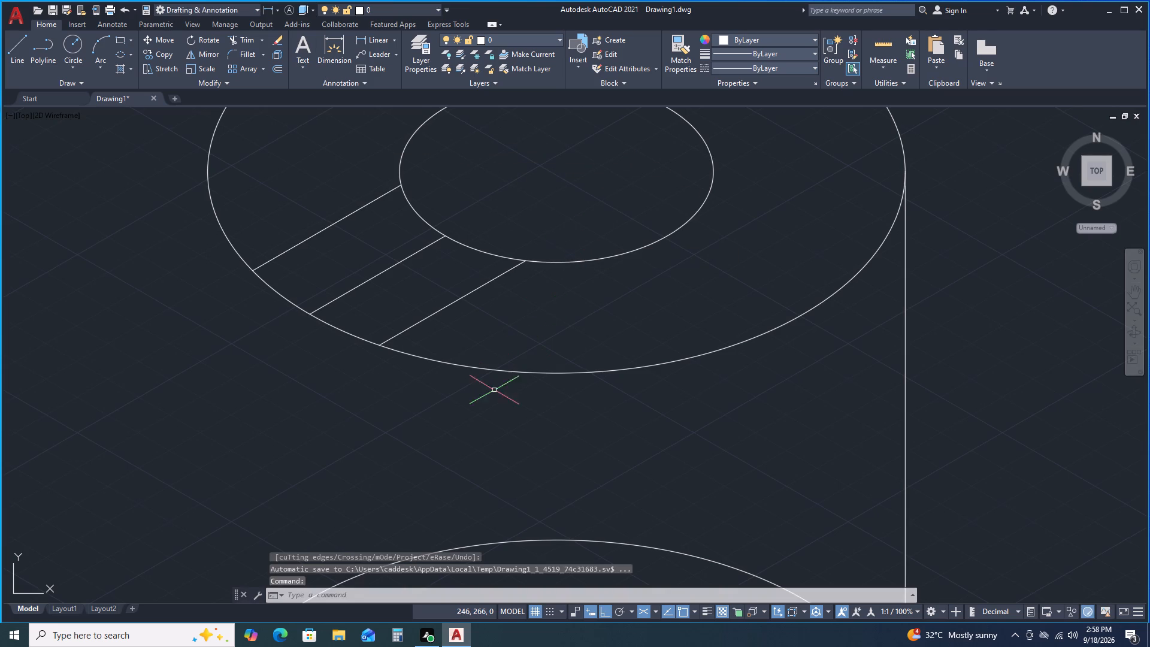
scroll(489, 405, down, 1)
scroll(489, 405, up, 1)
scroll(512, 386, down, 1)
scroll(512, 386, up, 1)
From the midpoint of the block's short top edge, draw a 5 mm line along the edge away from the front corner, then a short line across the top face.
scroll(512, 386, down, 1)
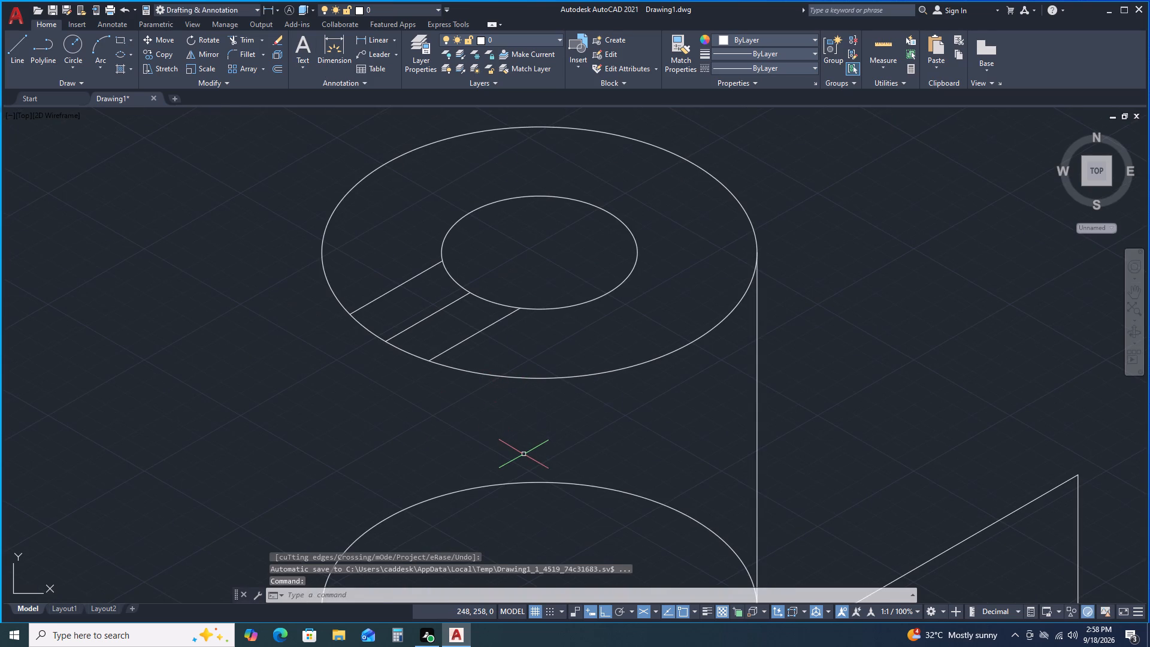
scroll(523, 455, down, 3)
middle_drag(521, 494, 525, 375)
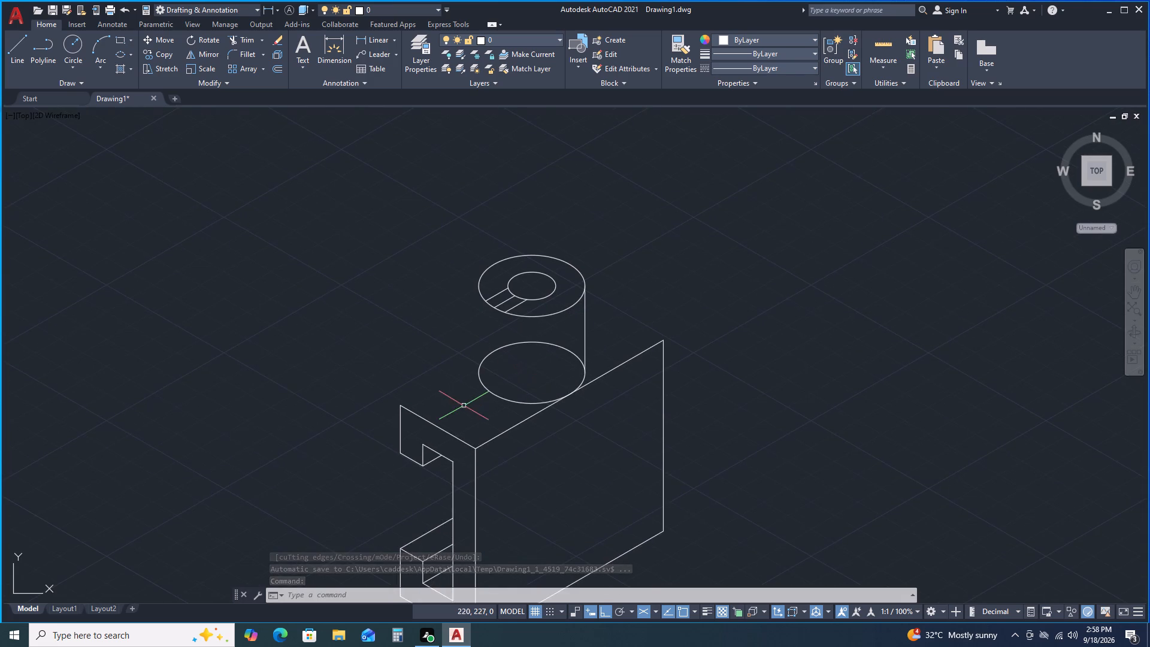
scroll(451, 414, up, 1)
scroll(451, 414, down, 1)
middle_drag(455, 418, 407, 297)
scroll(401, 288, up, 2)
scroll(402, 286, down, 1)
scroll(407, 287, up, 2)
scroll(410, 286, down, 1)
click(17, 46)
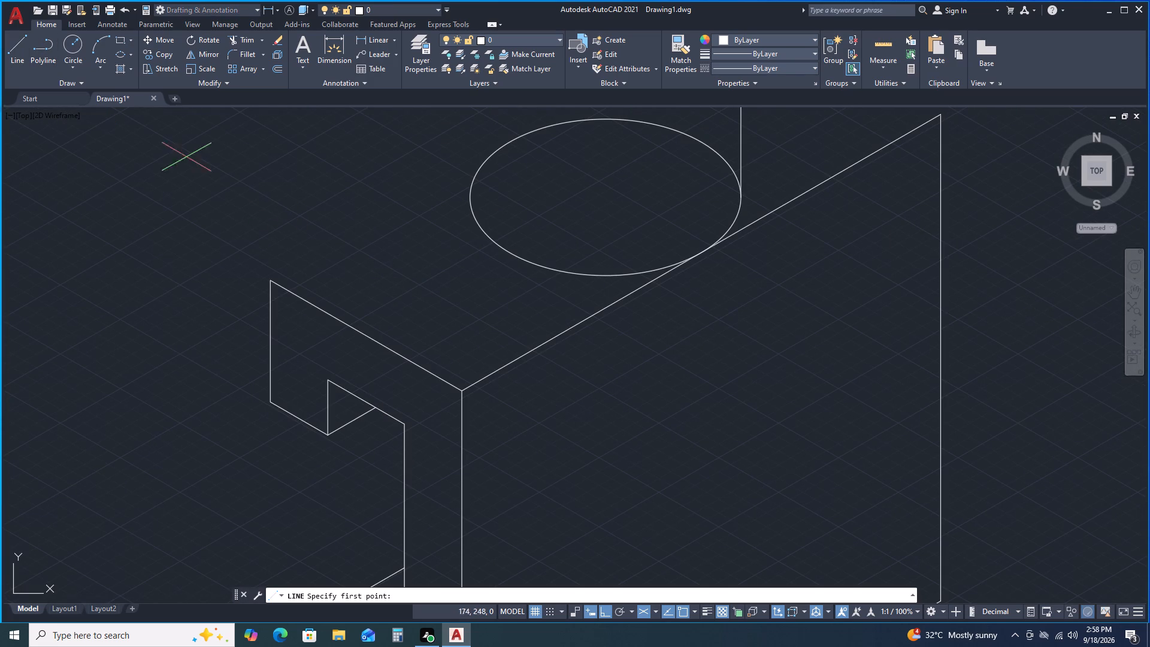
double_click(367, 334)
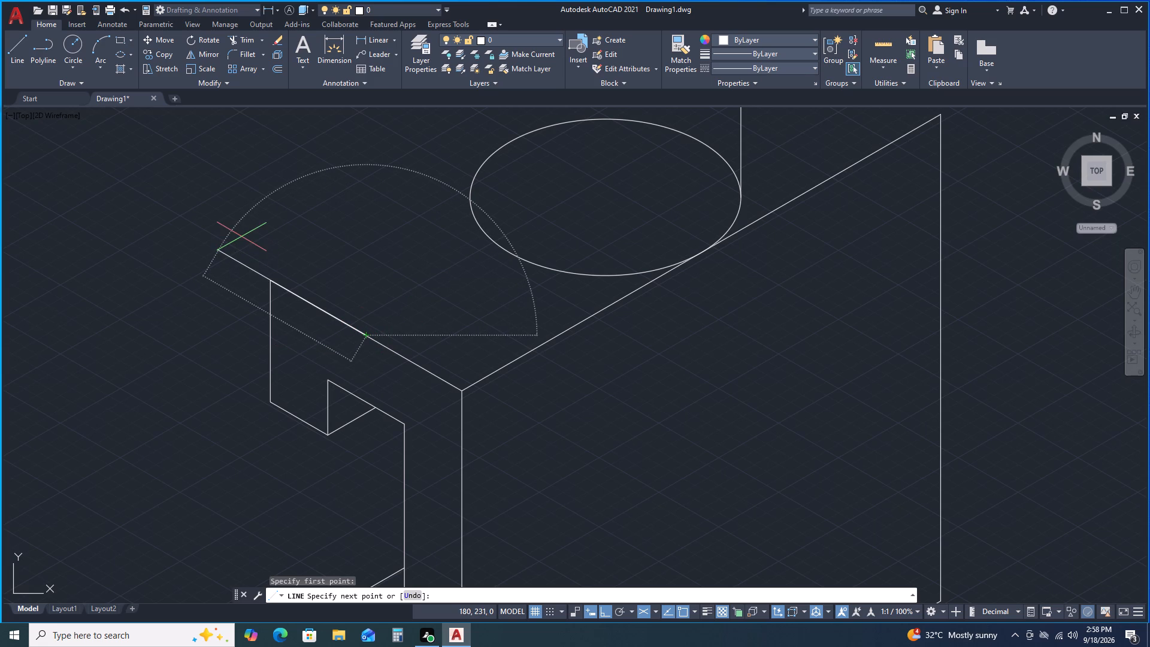
key(5)
key(Return)
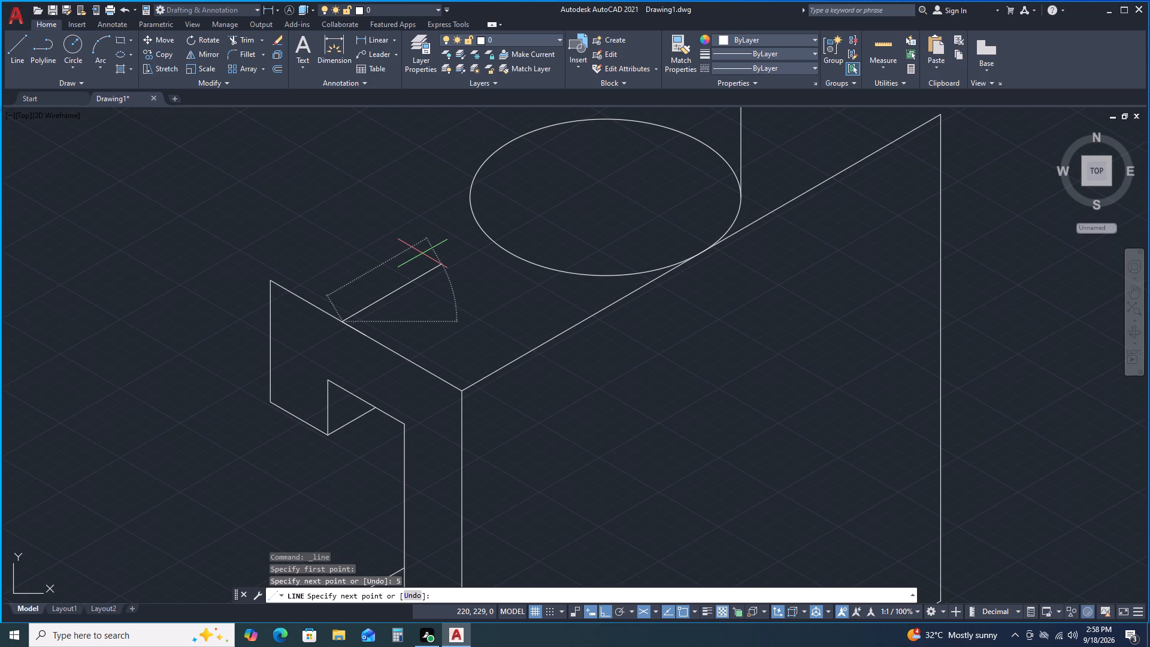
double_click(413, 256)
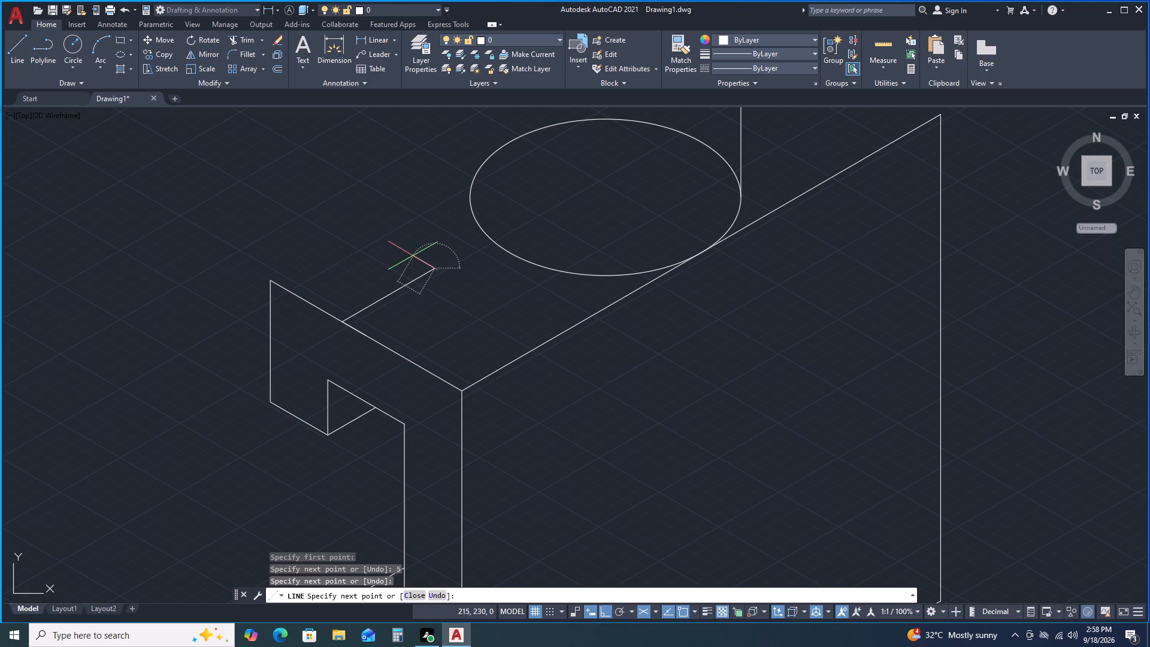
key(space)
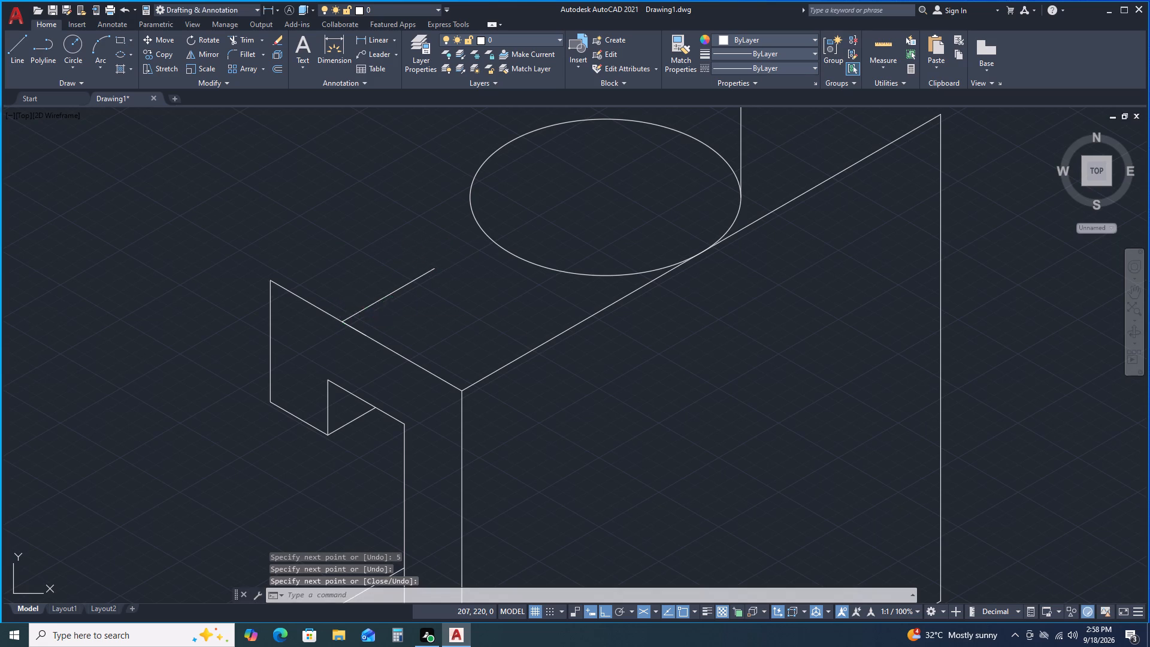
Copy the short top-face line 10 mm along the block's short top edge toward the front corner.
click(370, 310)
double_click(353, 267)
right_click(356, 266)
right_click(356, 266)
right_click(356, 266)
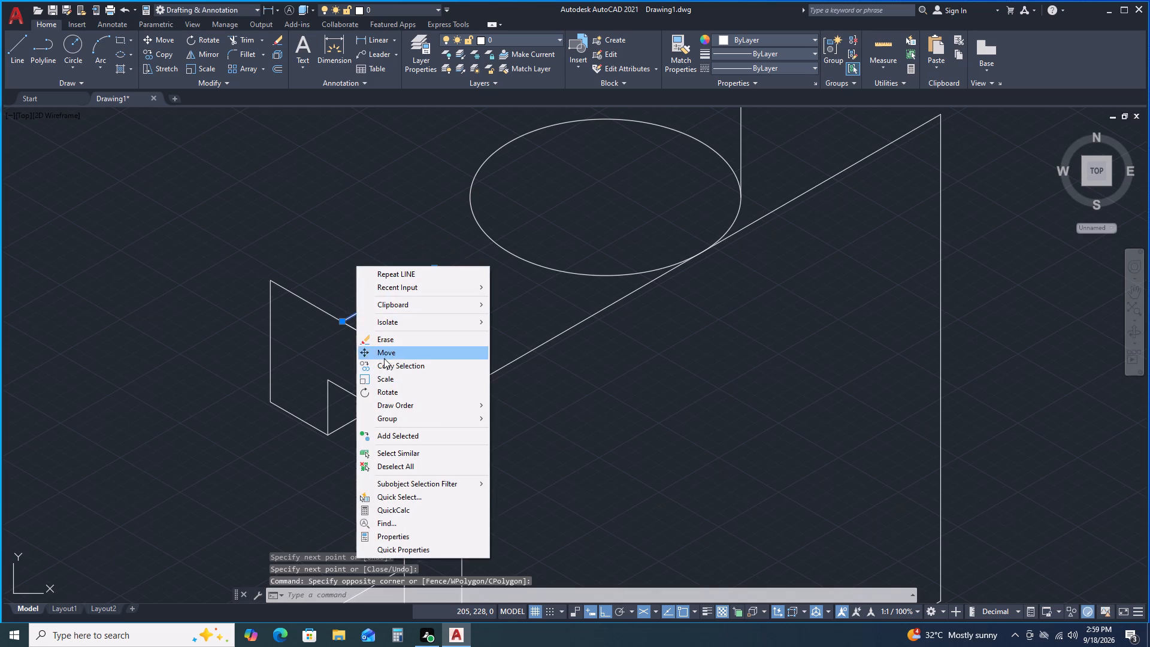
click(384, 364)
click(341, 321)
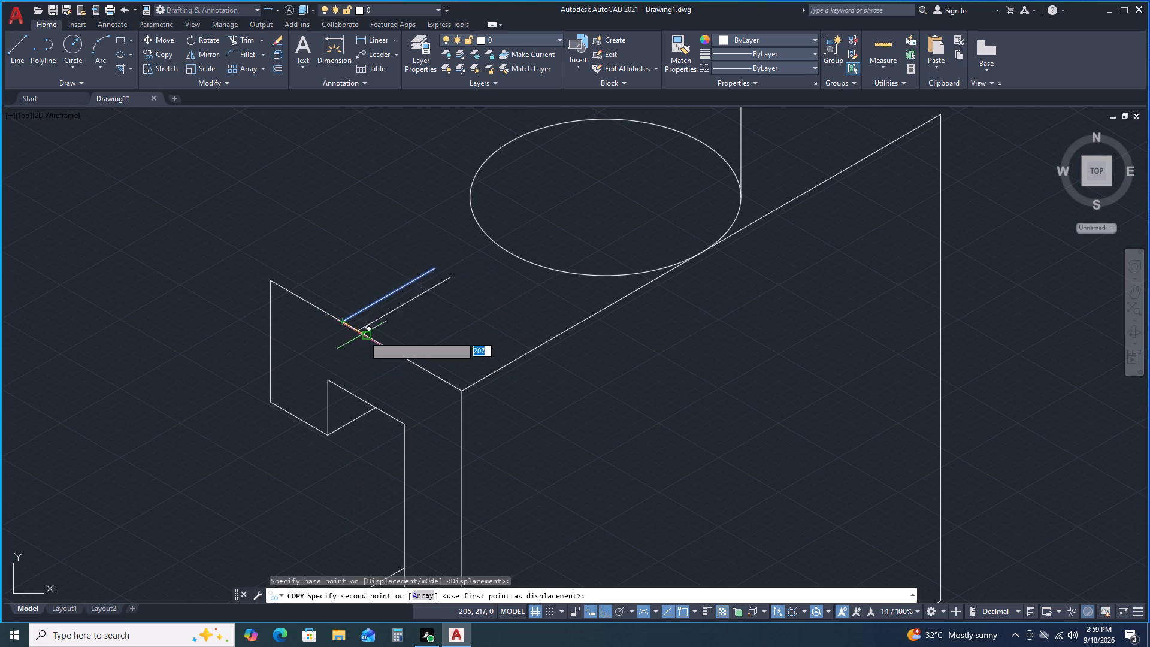
text(10)
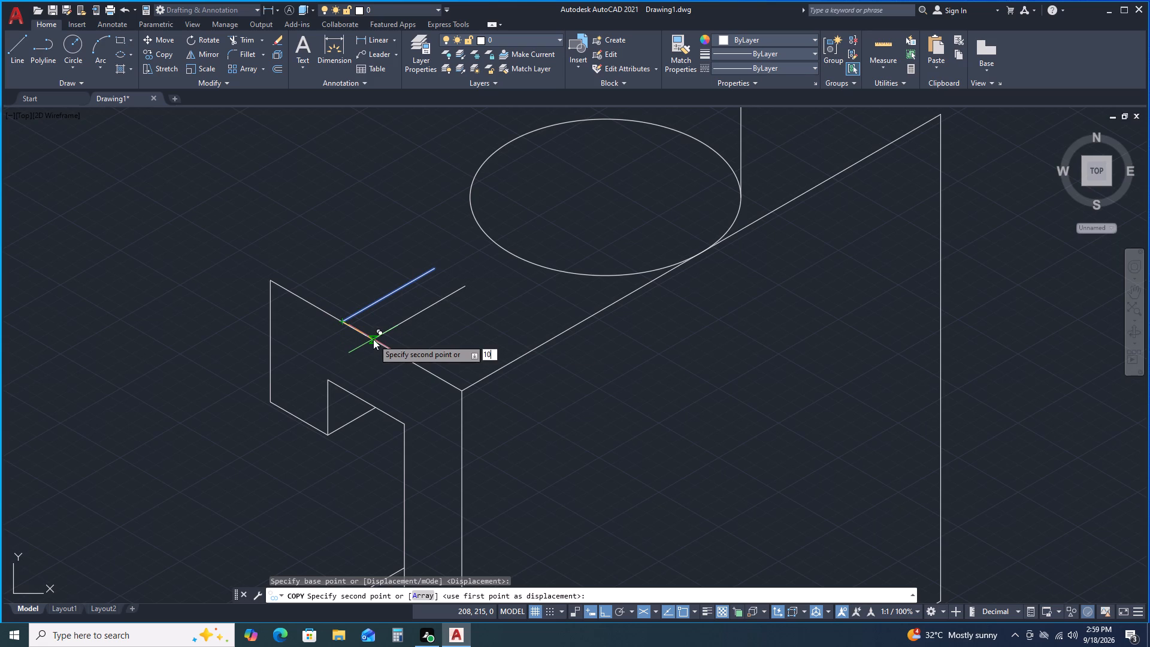
key(Return)
key(space)
Draw two sloping lines from the outer parallel lines' ends on the large upper isocircle to the two short lines' start points on the block's edge.
scroll(461, 253, down, 1)
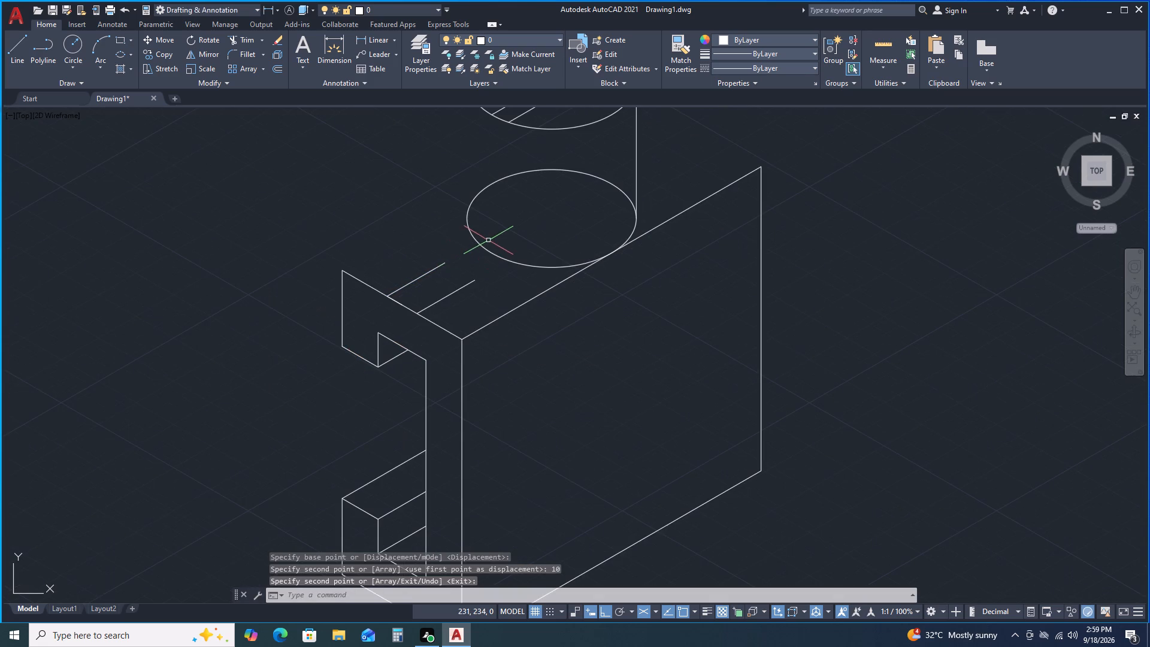
scroll(491, 238, up, 1)
middle_drag(577, 214, 535, 310)
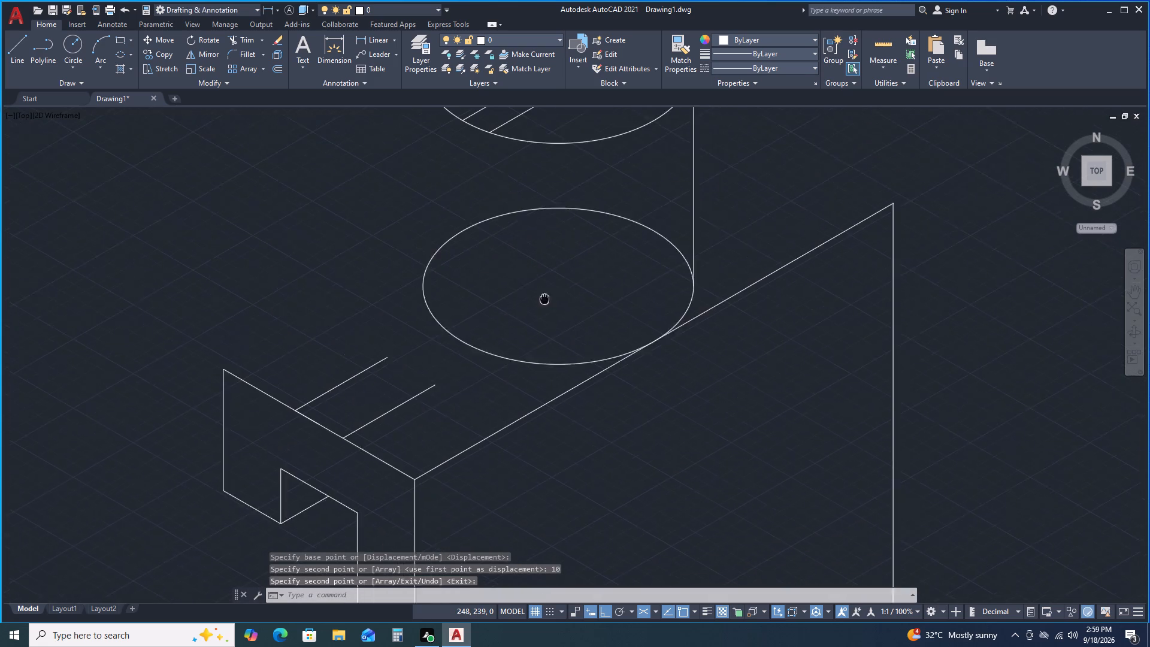
middle_drag(535, 310, 531, 315)
click(14, 51)
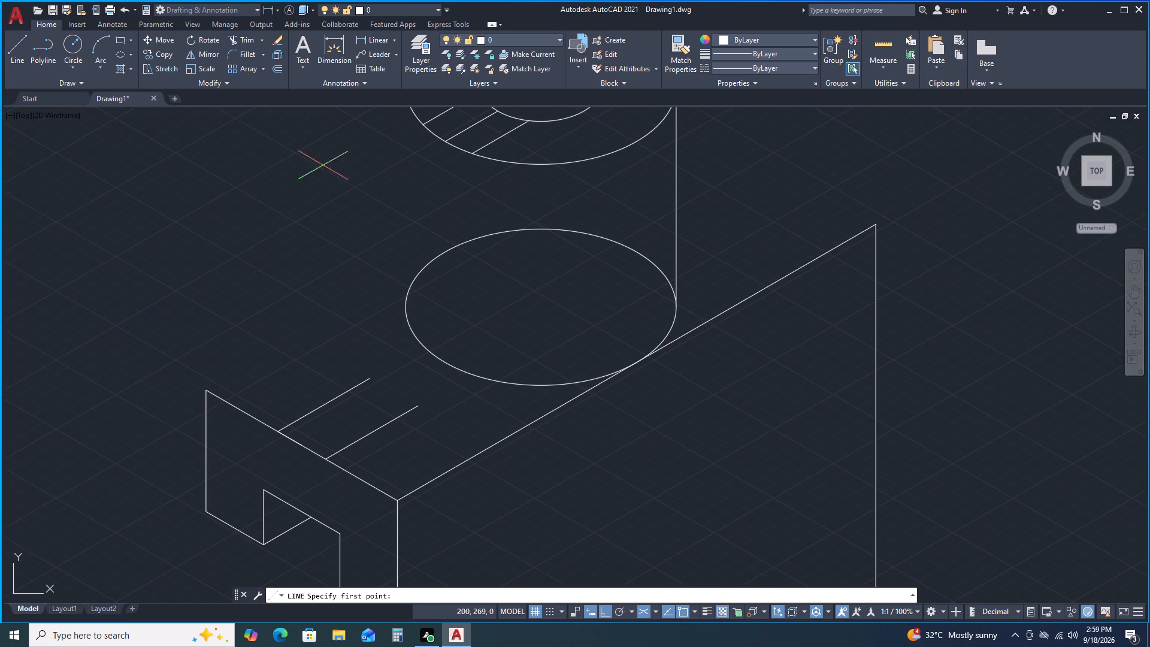
double_click(423, 122)
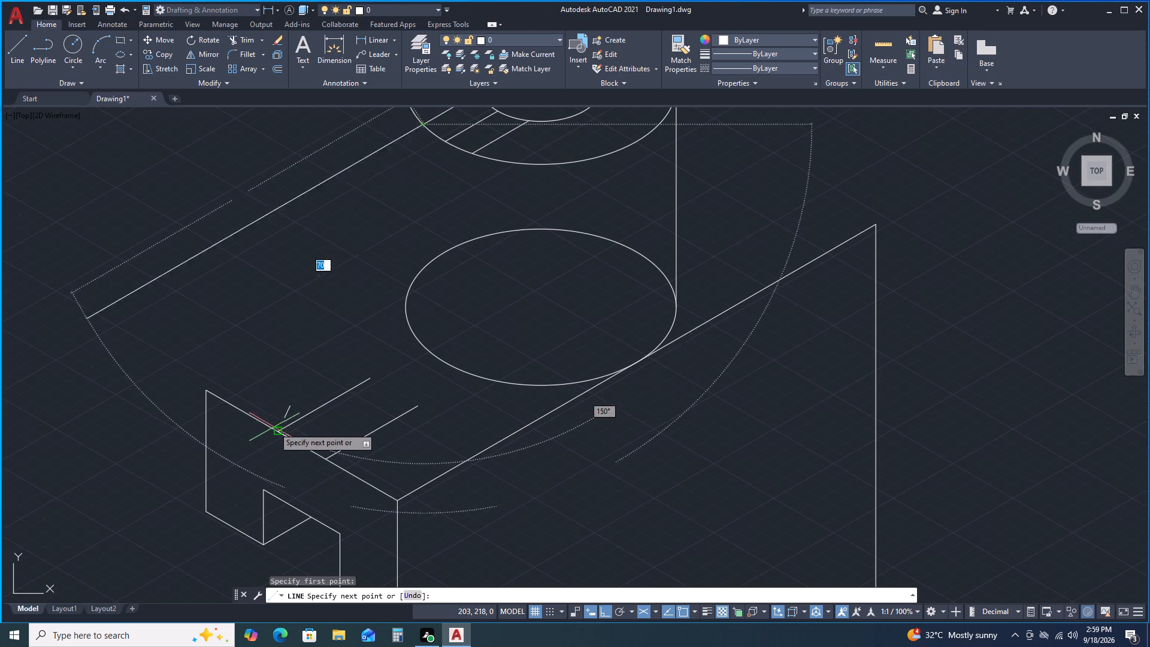
double_click(279, 429)
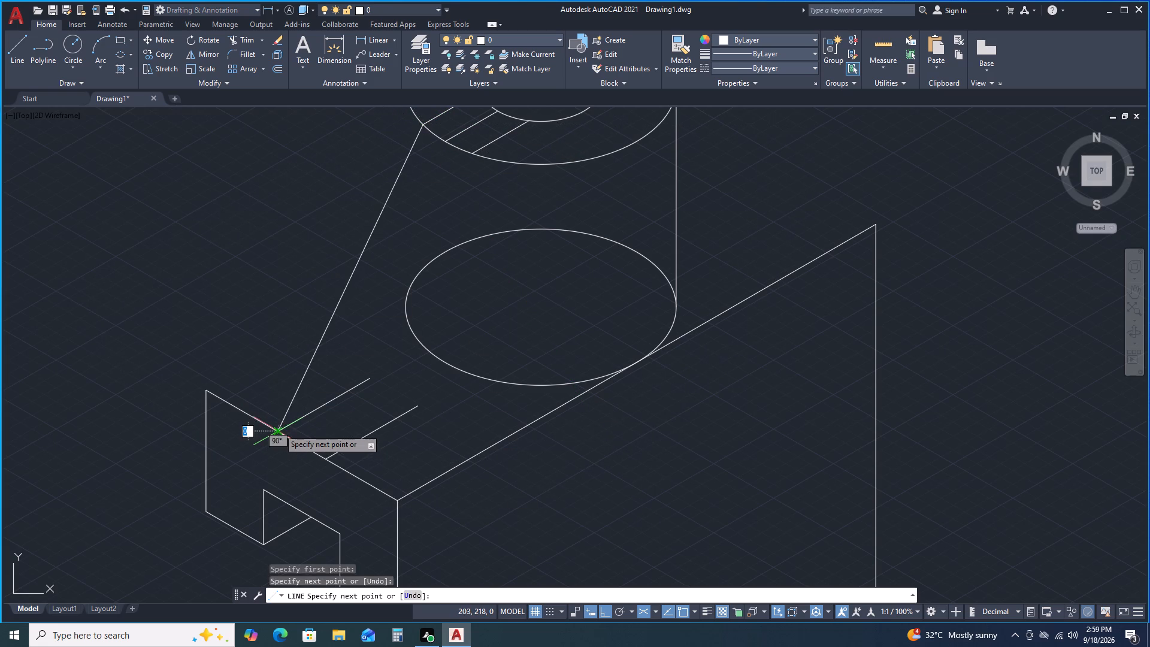
key(space)
key(space)
double_click(476, 155)
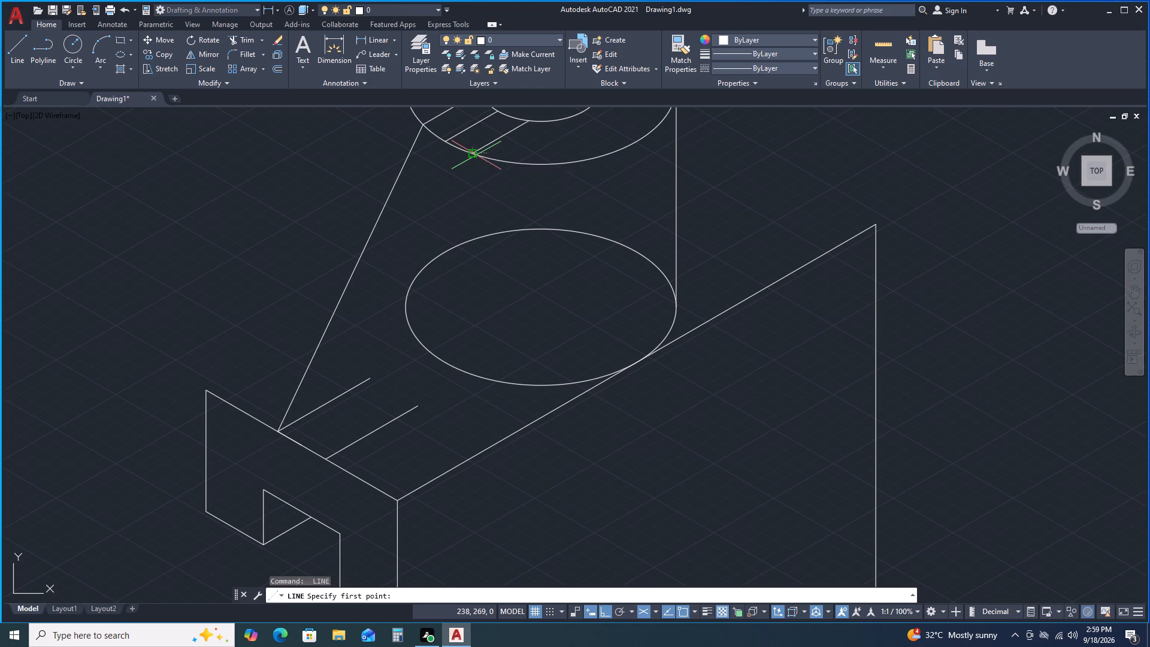
double_click(328, 460)
key(space)
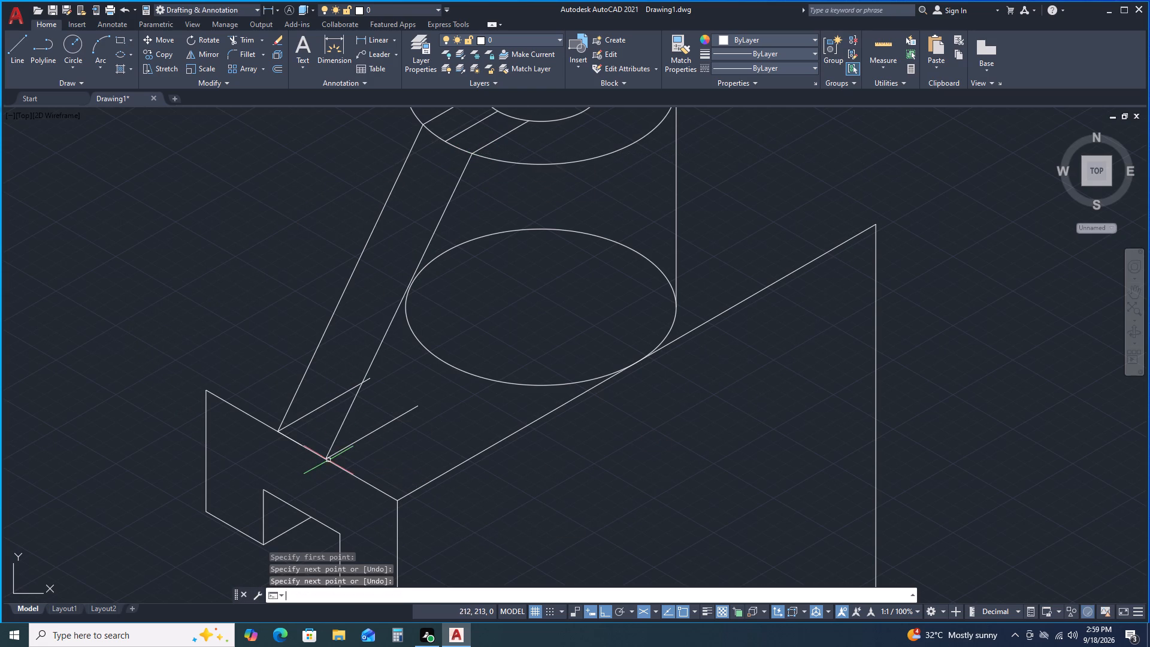
Remove the two short construction lines from the block's top face with Trim, including the leftover piece beyond the front sloping line.
scroll(513, 311, down, 1)
scroll(517, 312, up, 1)
scroll(555, 309, down, 2)
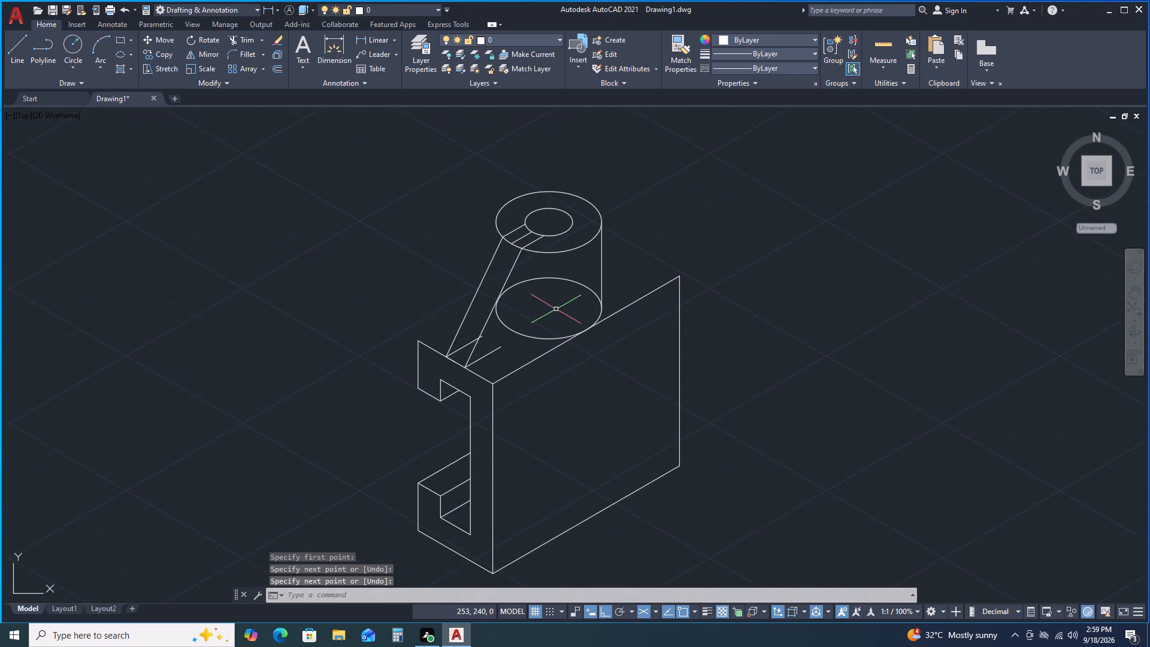
middle_drag(556, 309, 448, 317)
middle_click(443, 321)
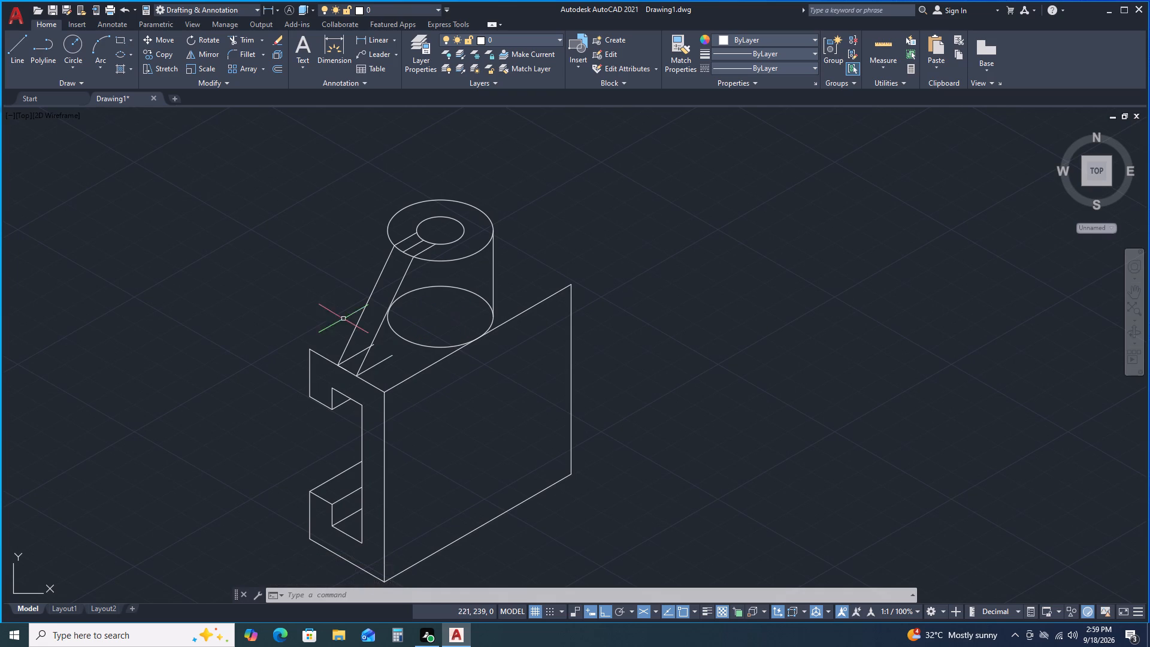
double_click(250, 42)
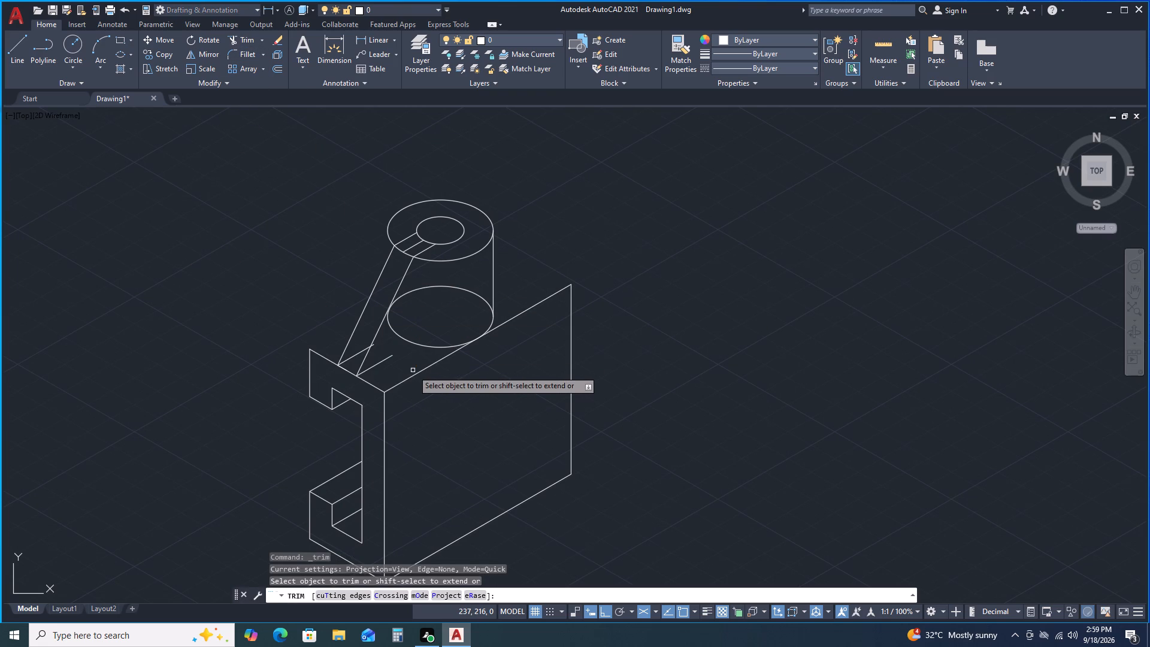
click(386, 362)
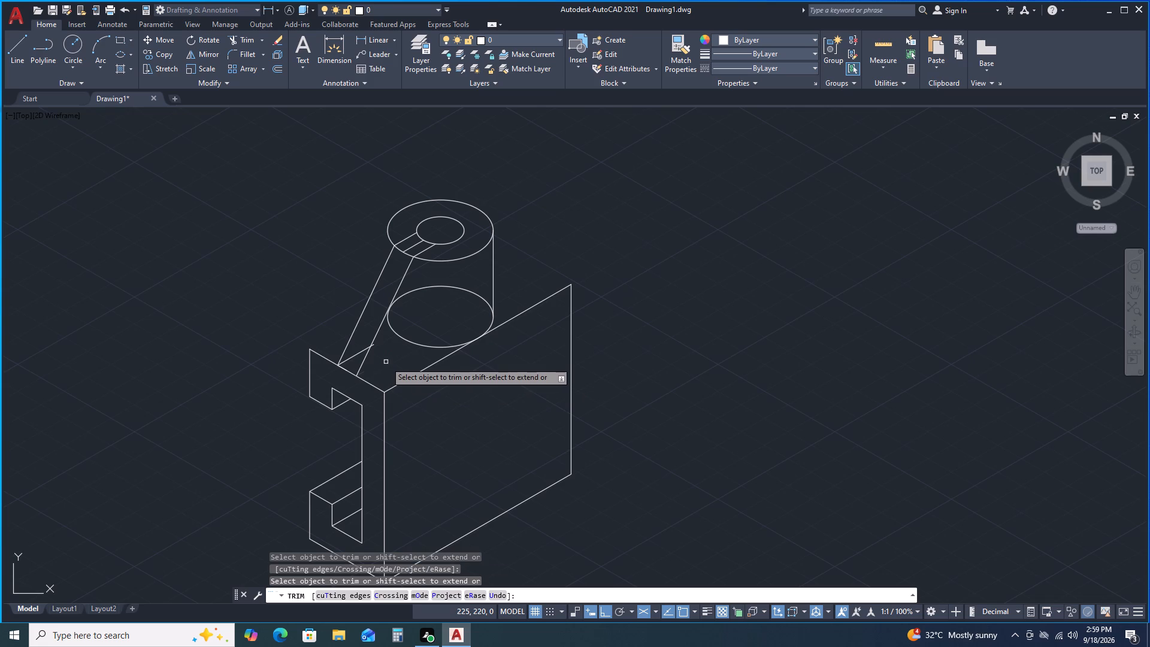
click(355, 356)
scroll(368, 343, up, 2)
scroll(370, 343, down, 1)
scroll(370, 343, up, 1)
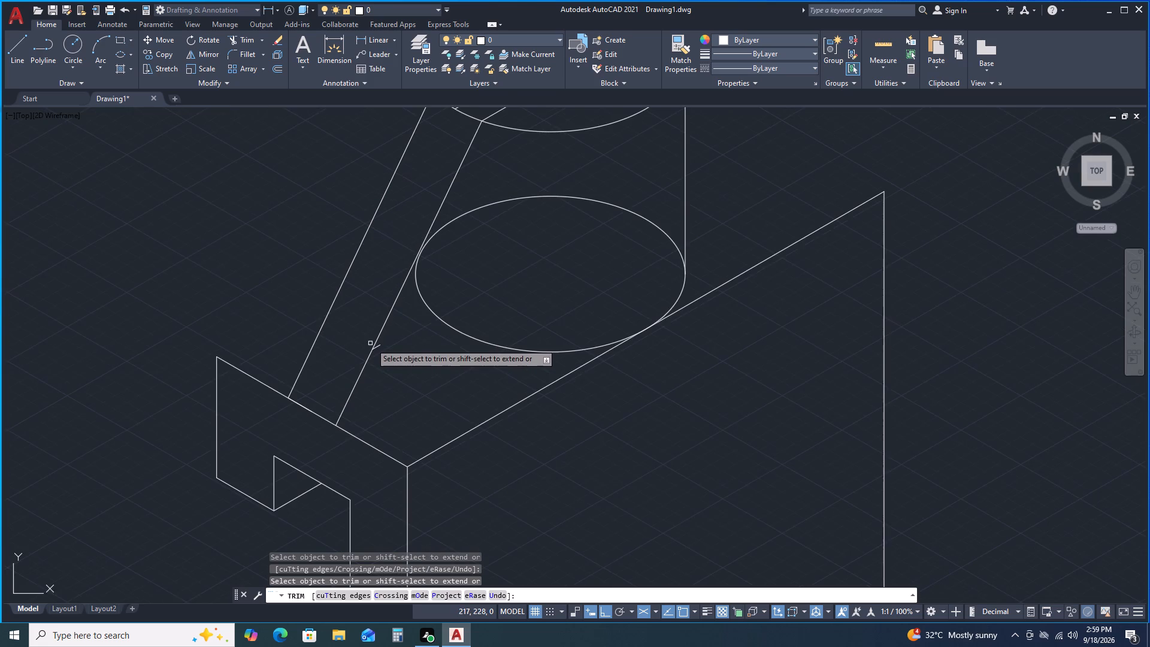
scroll(378, 340, up, 1)
scroll(378, 340, down, 1)
scroll(378, 340, up, 1)
click(376, 351)
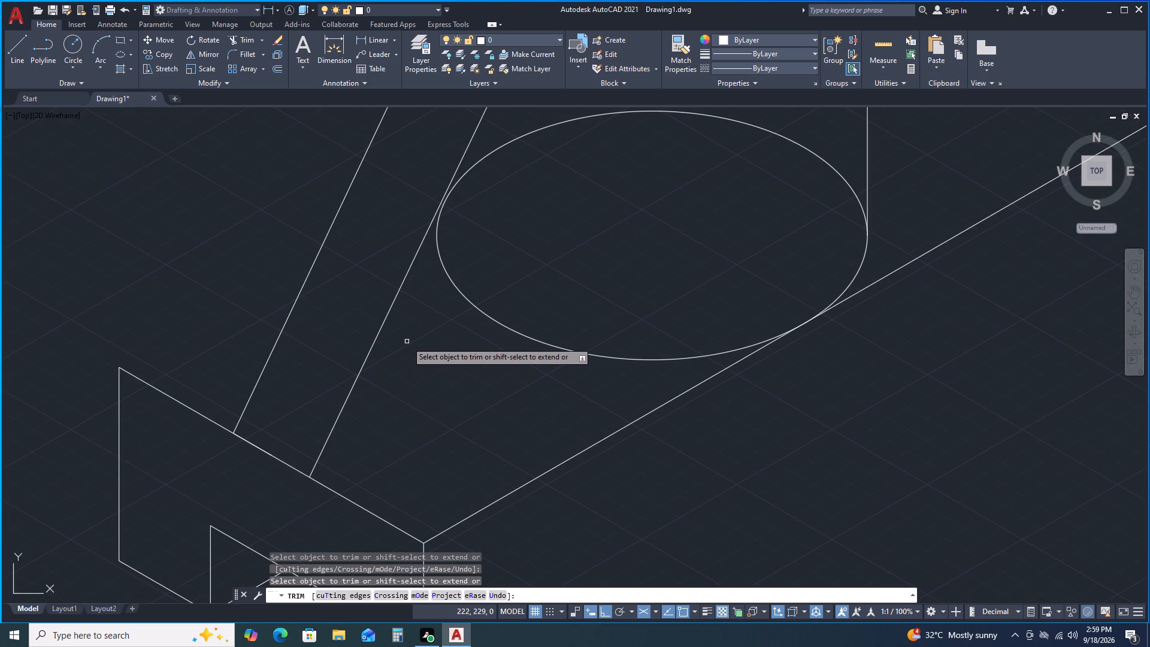
key(space)
In the right isoplane, draw a vertical line from the front sloping line's upper end down past the front of the lower isocircle.
scroll(407, 341, down, 1)
scroll(407, 341, up, 1)
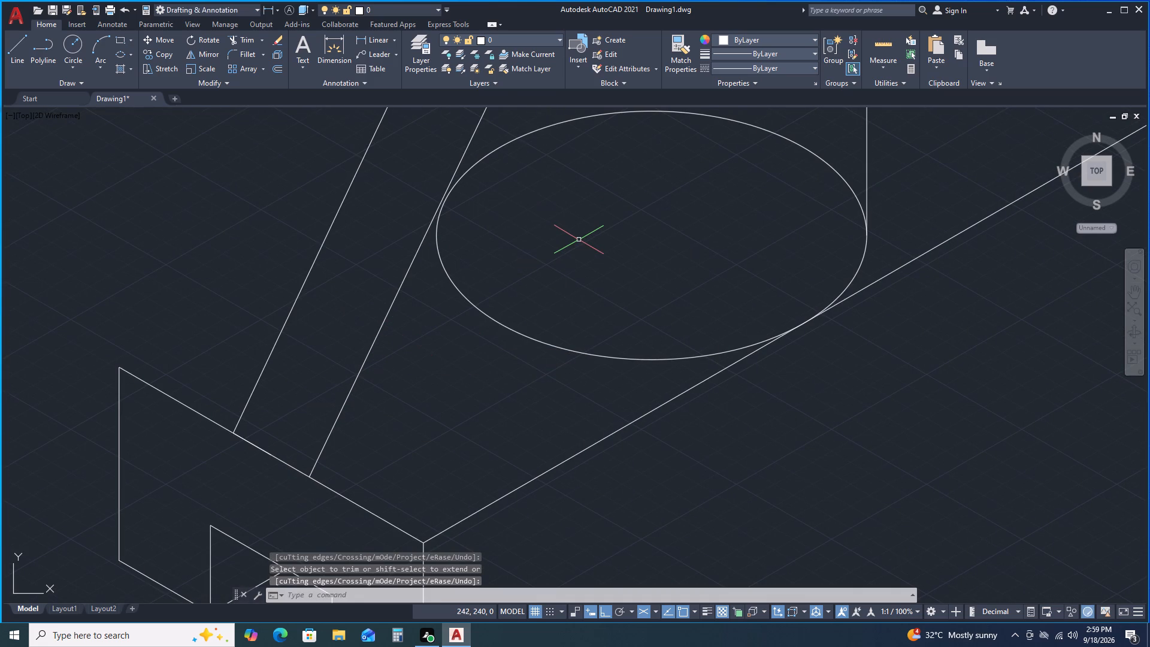
middle_drag(577, 232, 450, 454)
scroll(562, 290, down, 1)
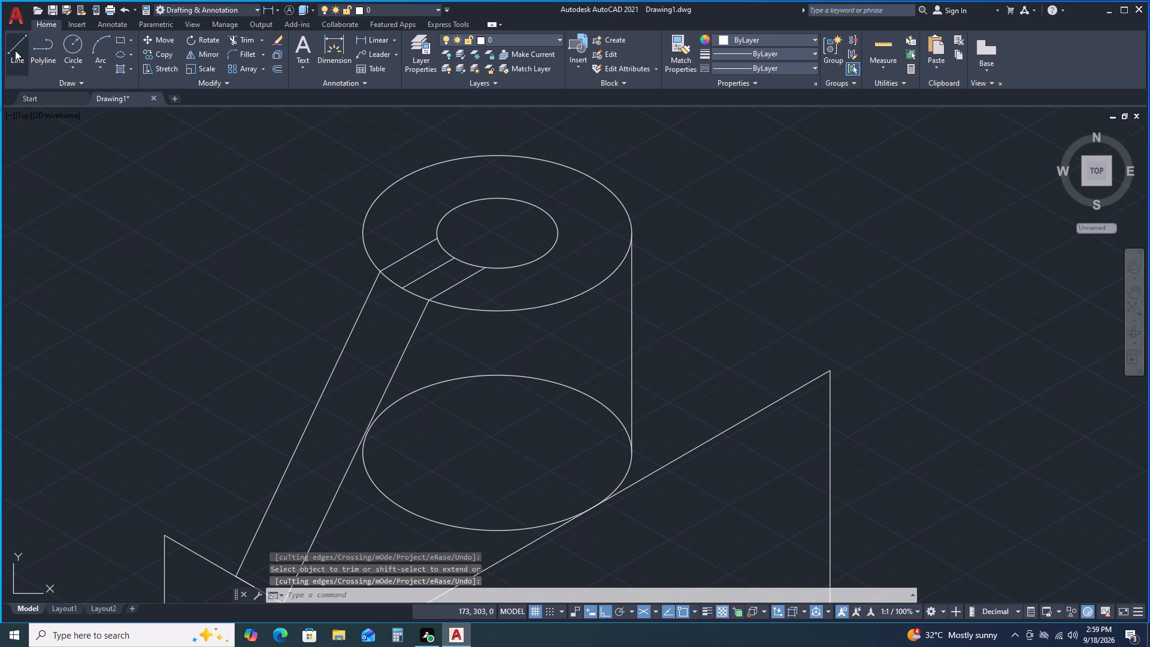
click(18, 49)
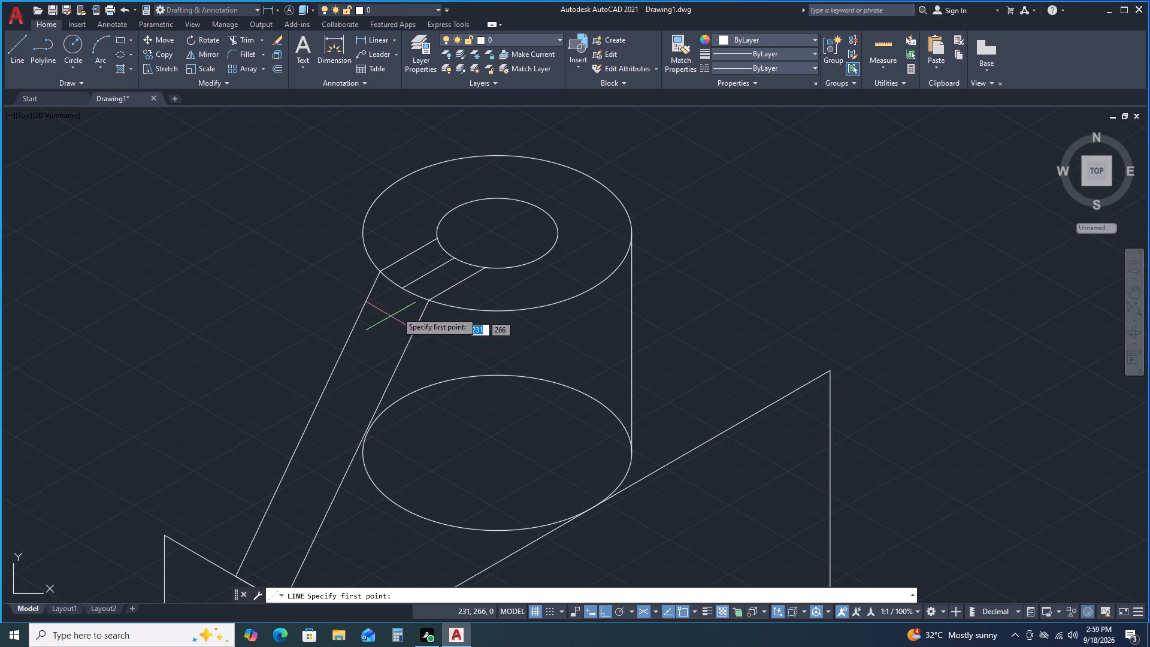
double_click(431, 303)
key(F5)
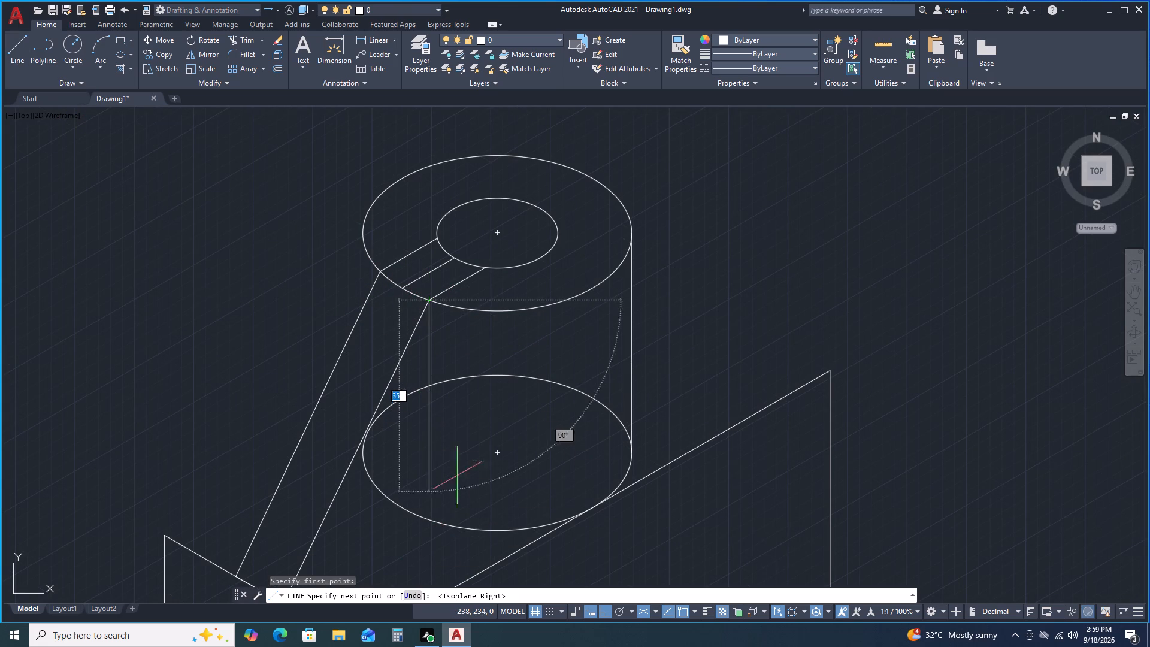
middle_drag(434, 514, 426, 427)
scroll(425, 427, up, 1)
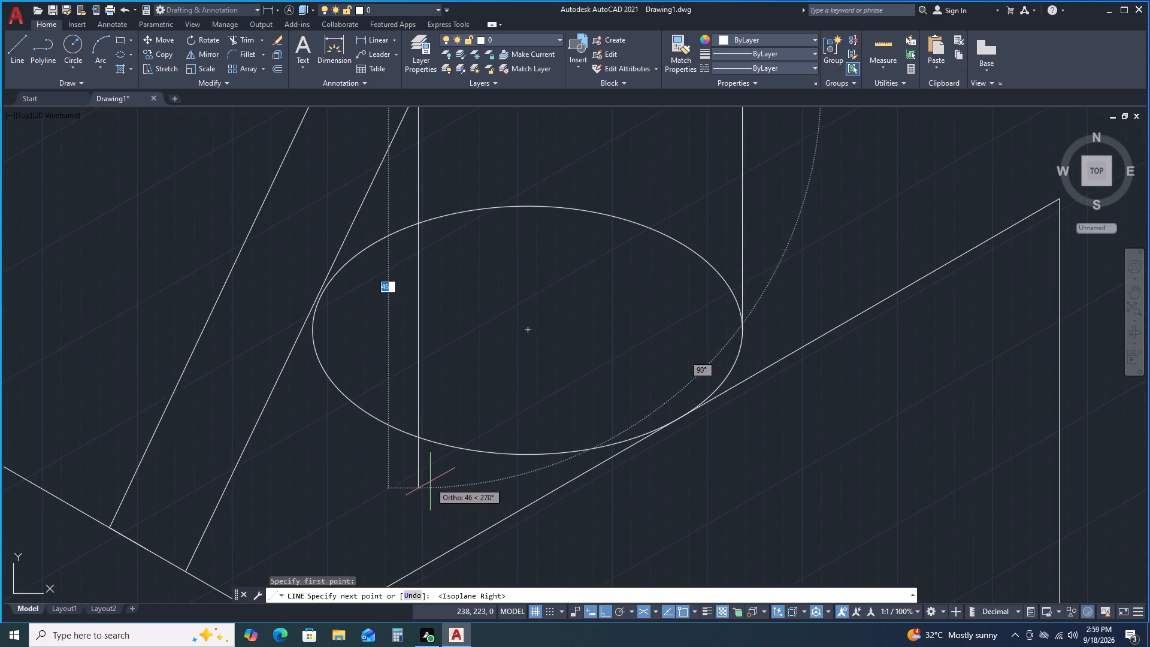
click(426, 465)
key(space)
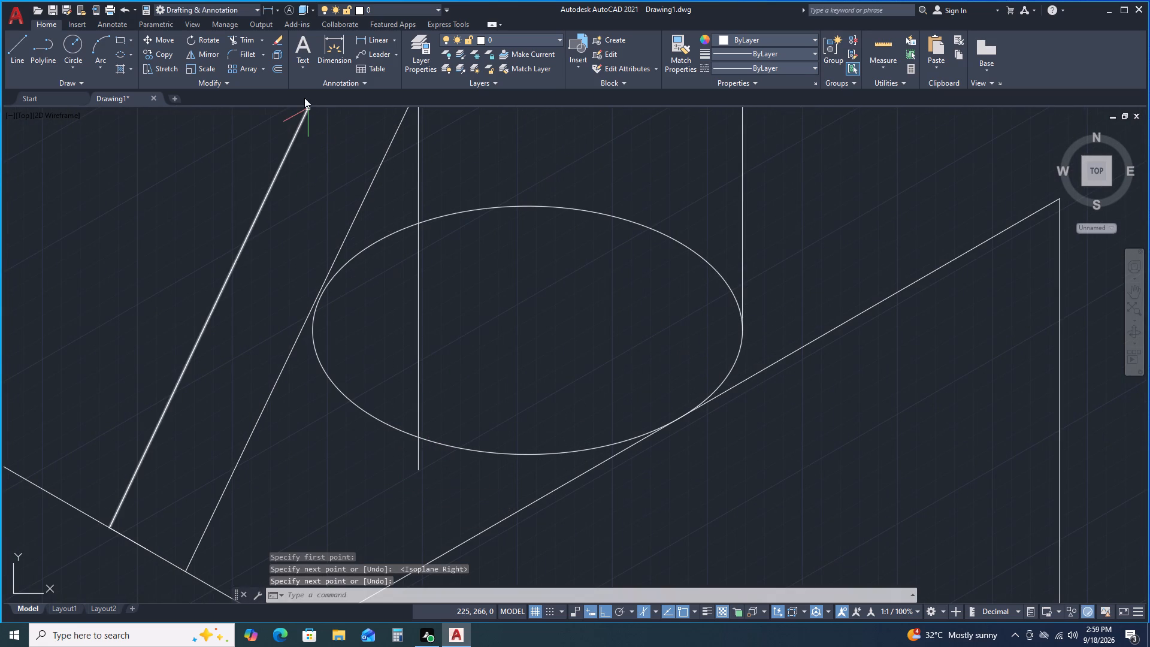
Trim the vertical line's overhang below the lower isocircle and the isocircle's arc on the sloping-line side of that line.
click(248, 36)
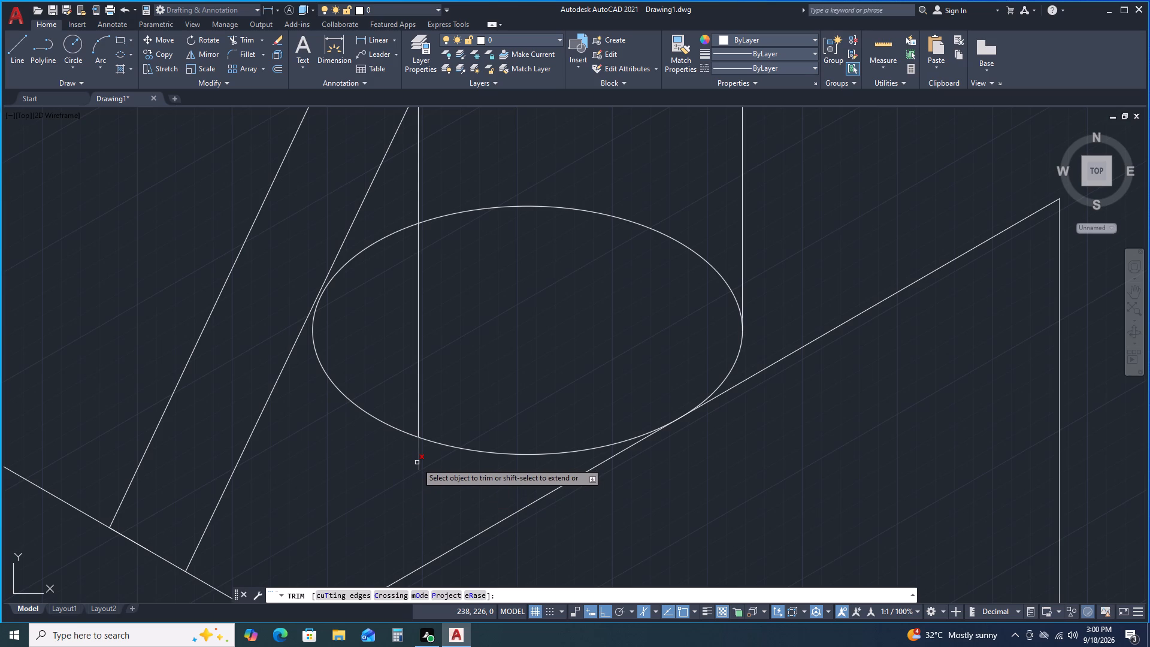
double_click(418, 463)
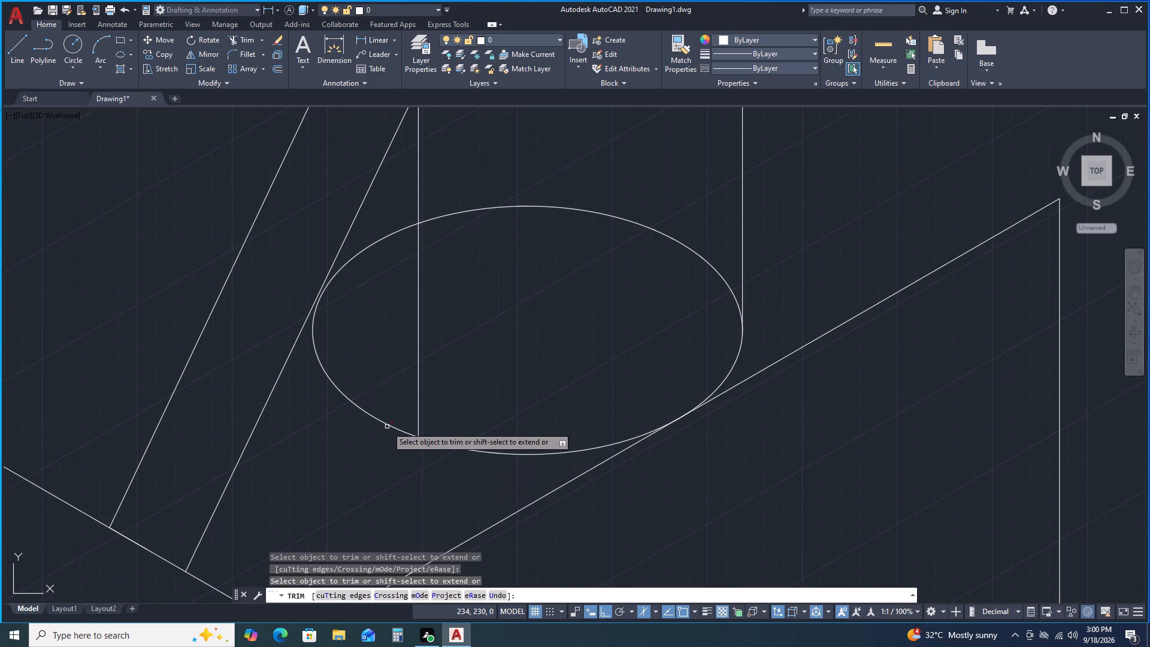
double_click(385, 426)
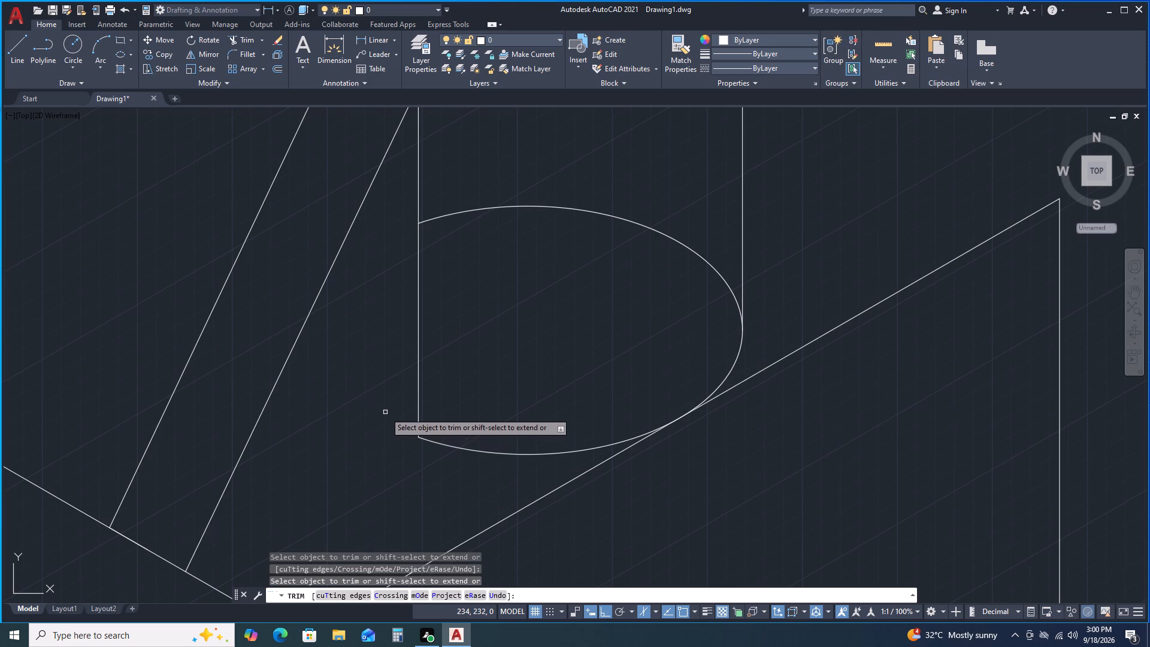
key(space)
Trim away the hidden back arc of the lower isocircle between the cylinder's two vertical lines.
scroll(396, 395, down, 1)
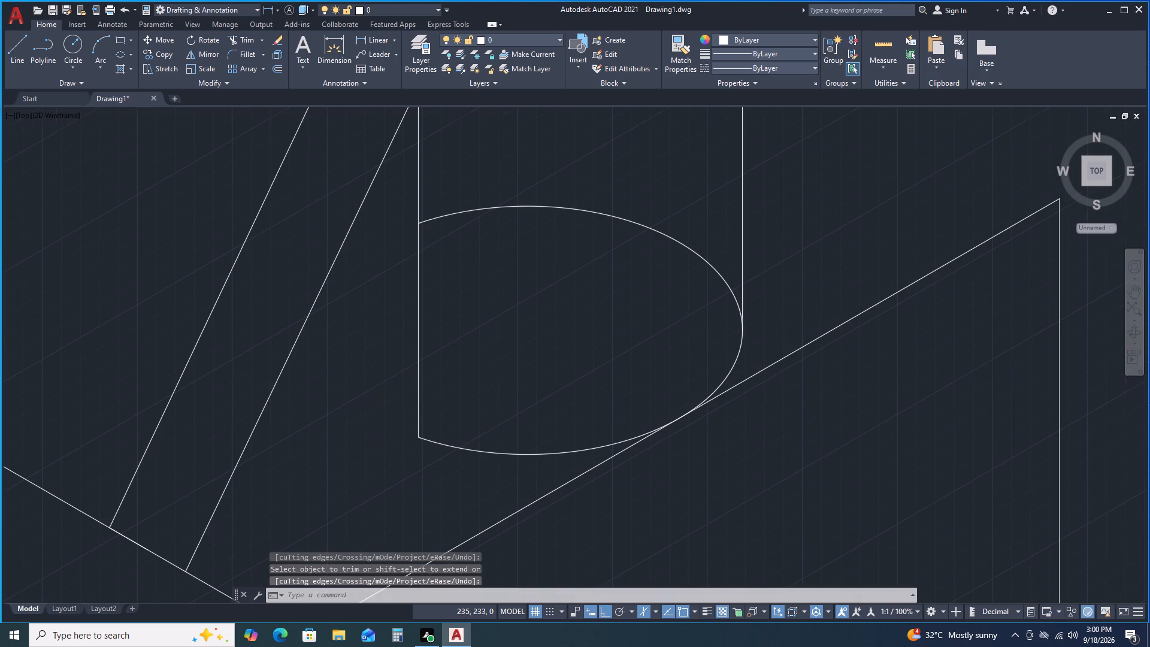
key(space)
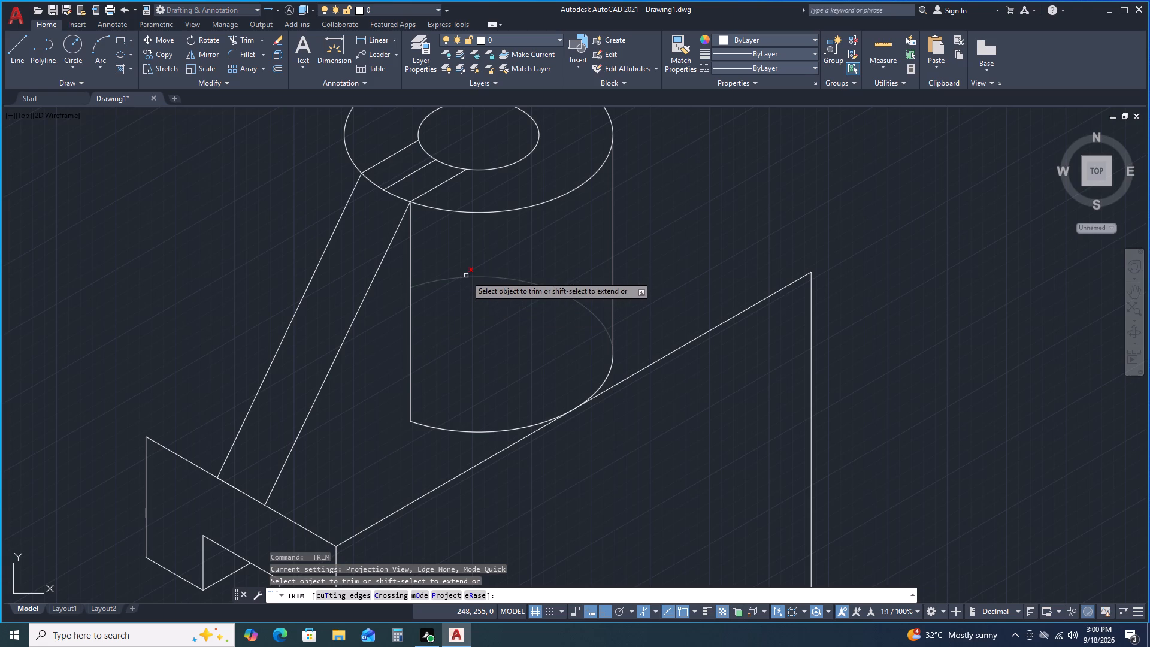
click(466, 276)
key(space)
scroll(467, 280, up, 1)
scroll(467, 287, down, 1)
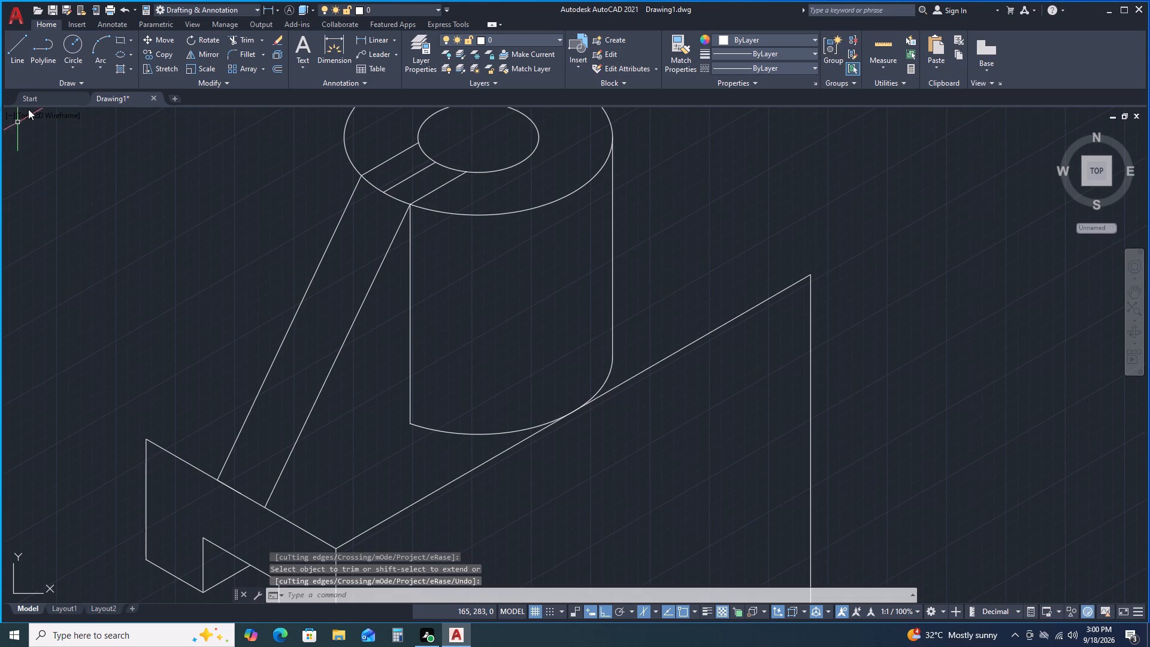
Draw a line from the front sloping line's lower end to the foot of the vertical line where the lower isocircle's arc begins.
click(21, 51)
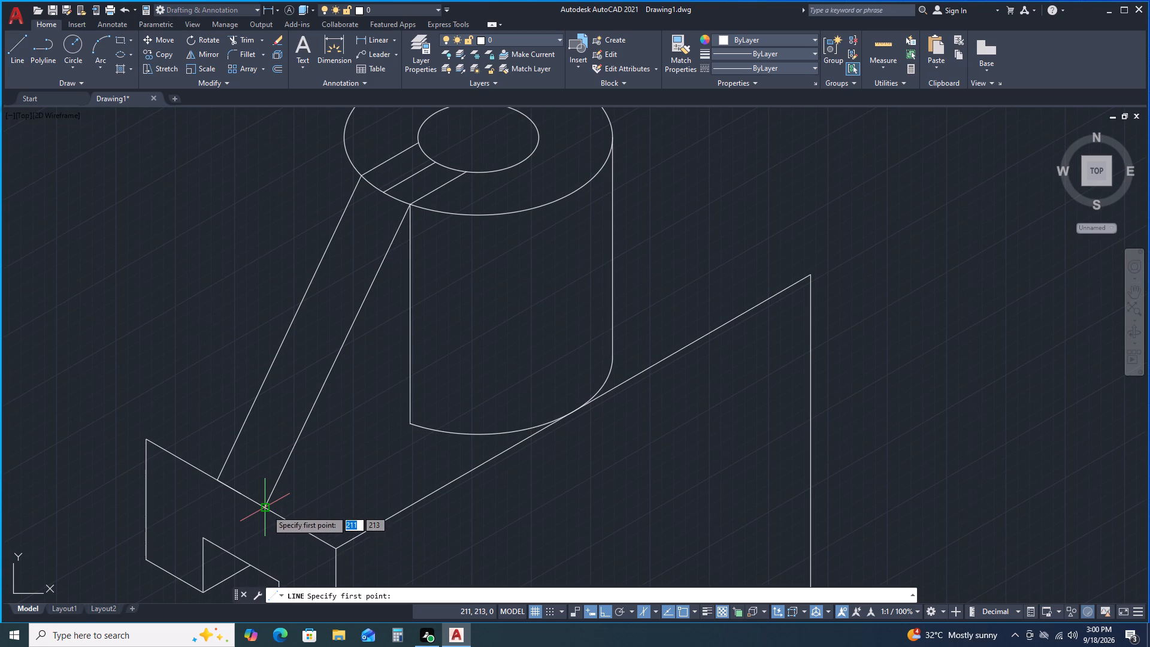
double_click(265, 509)
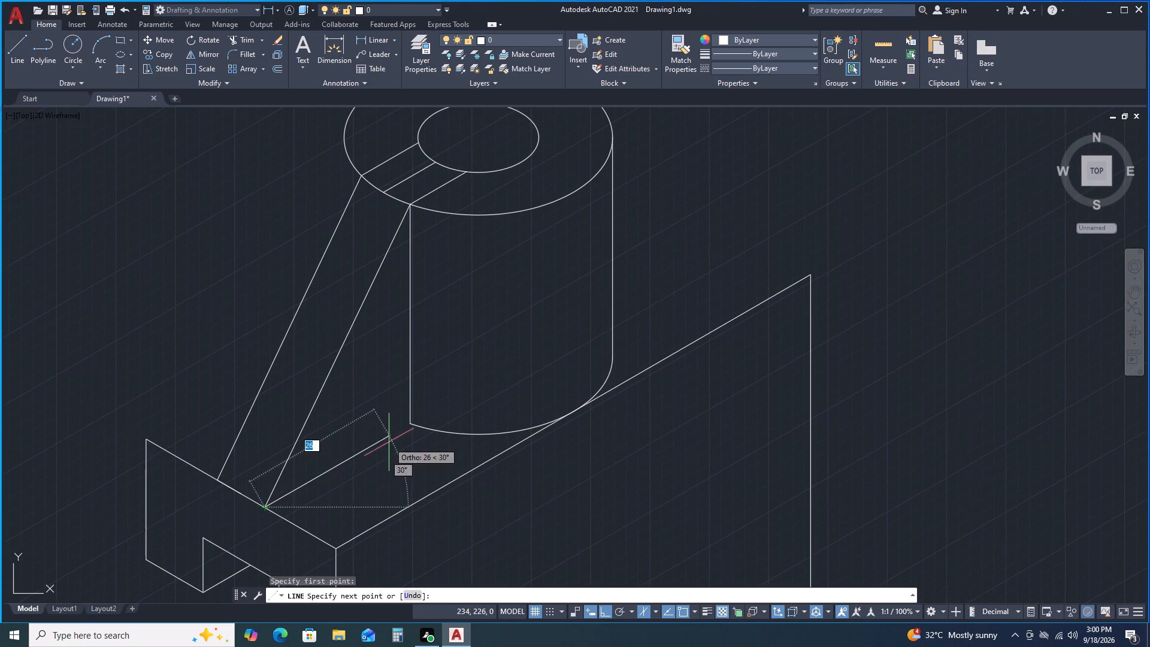
click(411, 422)
key(space)
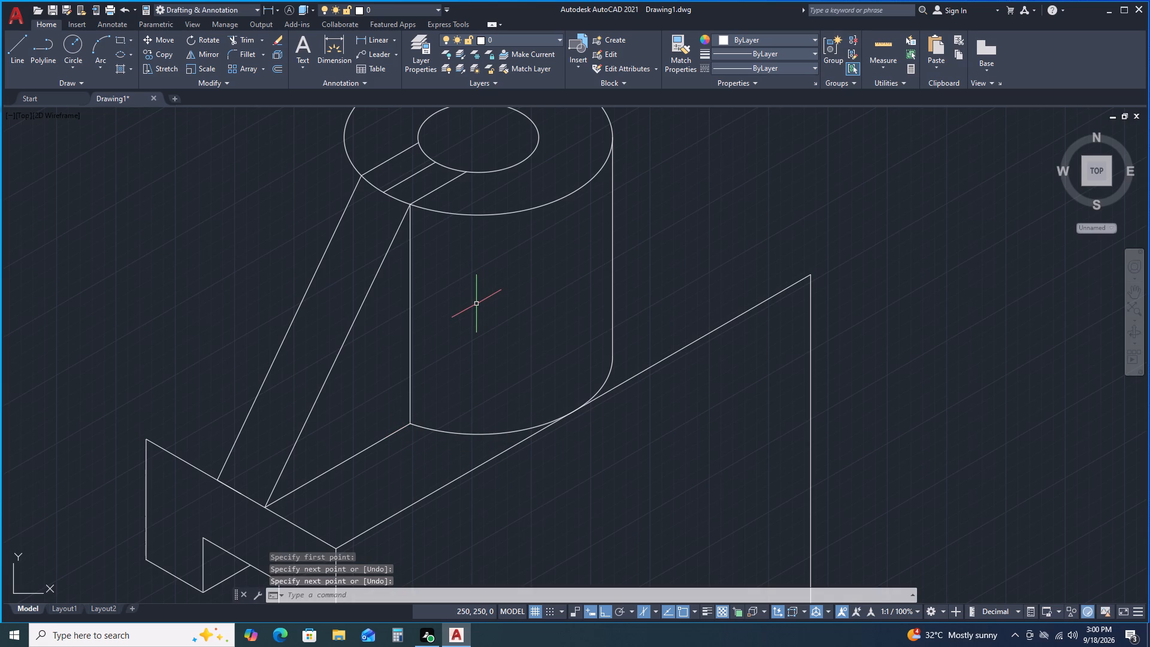
Draw a vertical line about 19 mm long down from the large upper isocircle's outermost point on the rib side, past the back sloping line.
middle_drag(474, 325, 464, 382)
key(space)
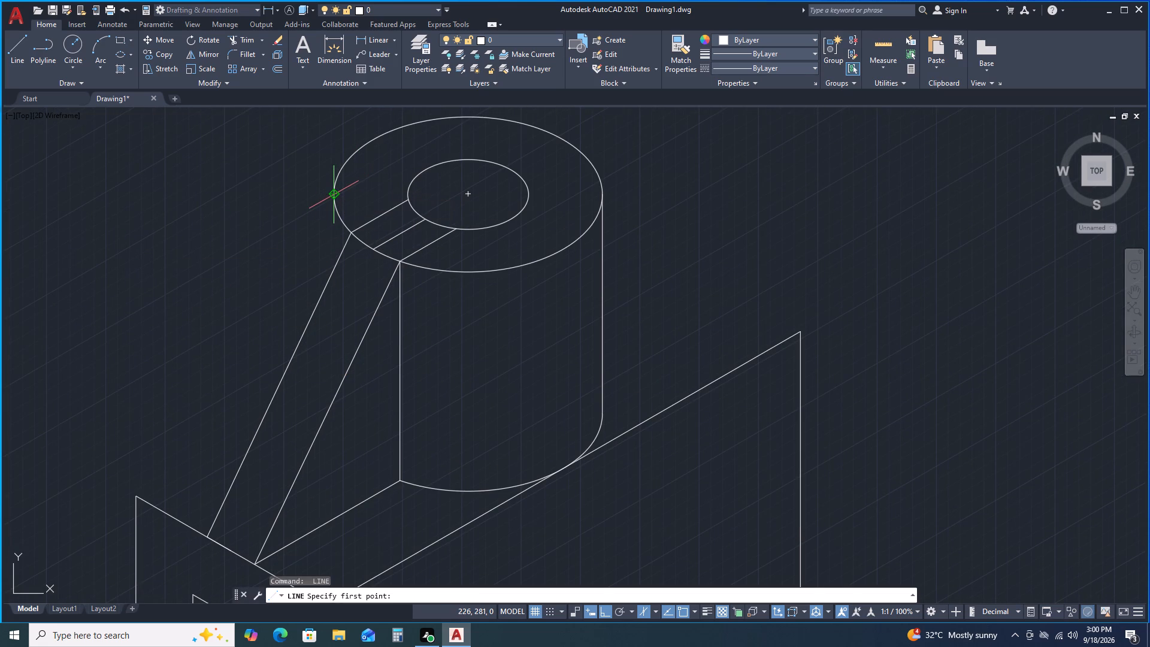
double_click(335, 192)
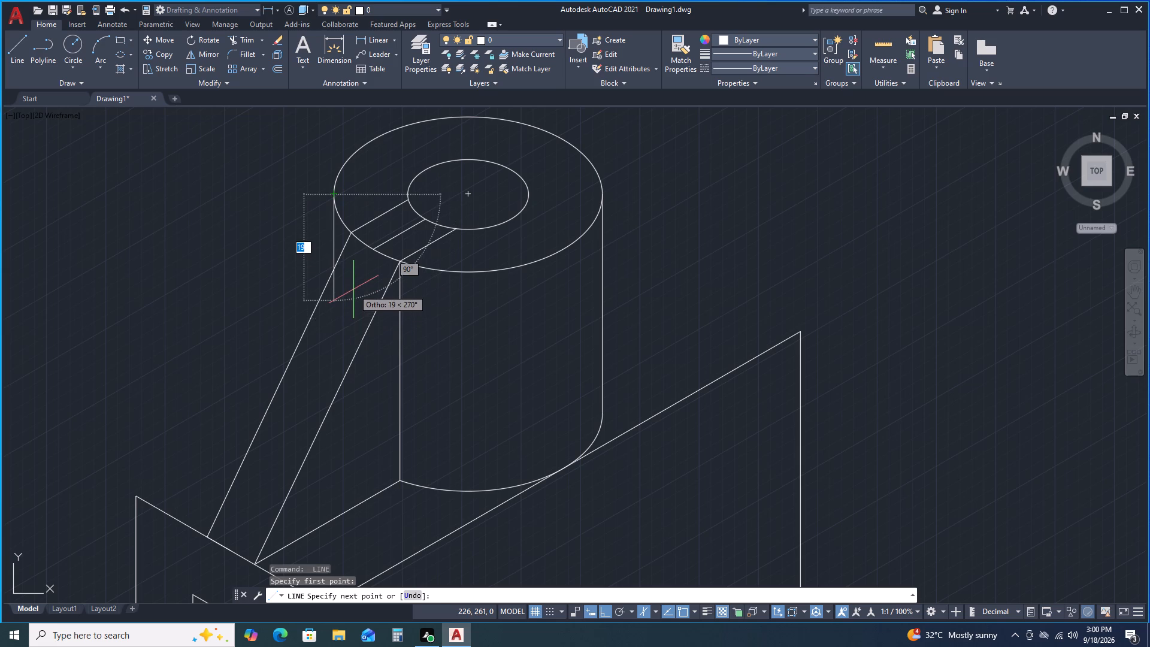
click(353, 289)
key(space)
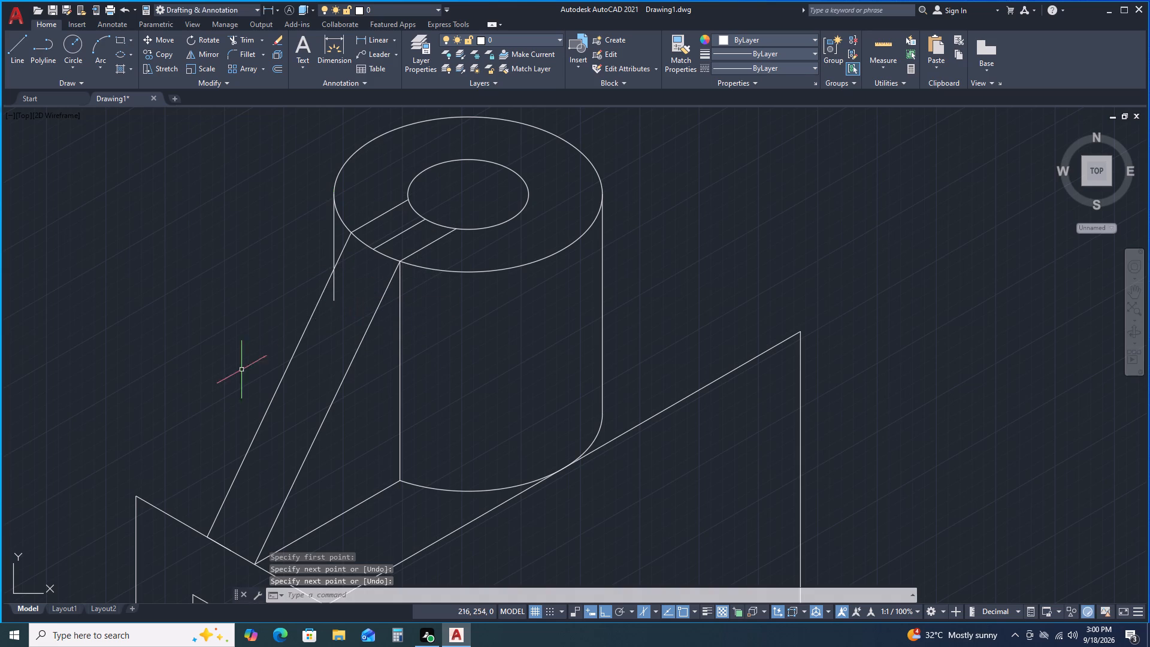
Draw a line about 36 mm long at 30° from the block's top corner behind the rib, crossing the back sloping line.
key(space)
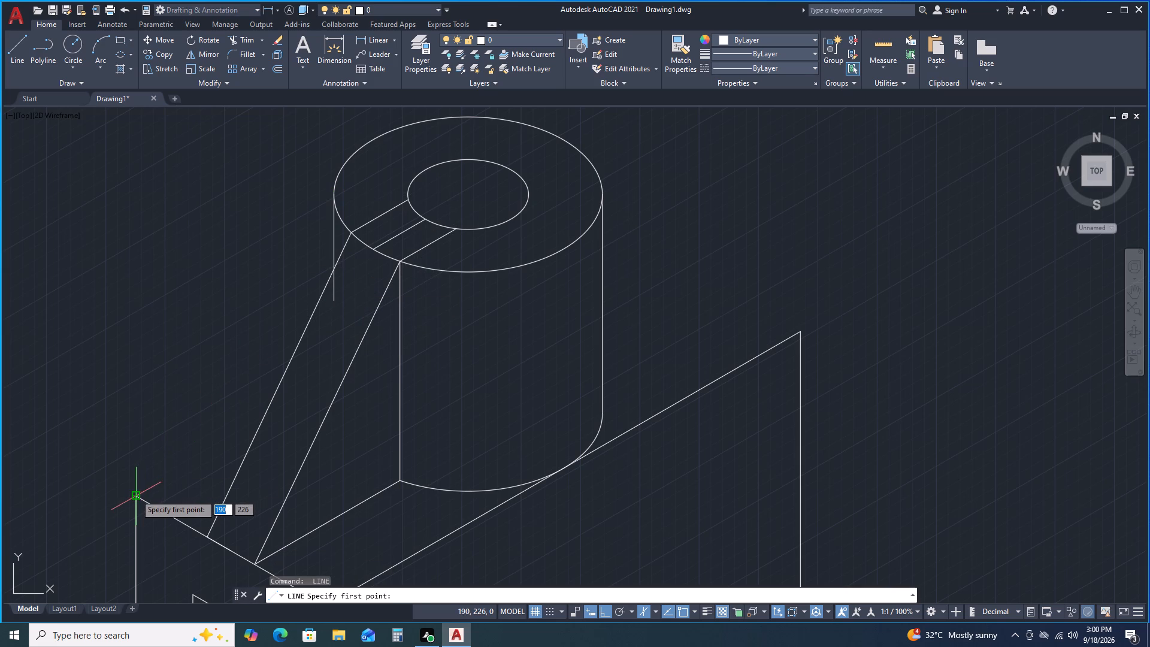
click(135, 494)
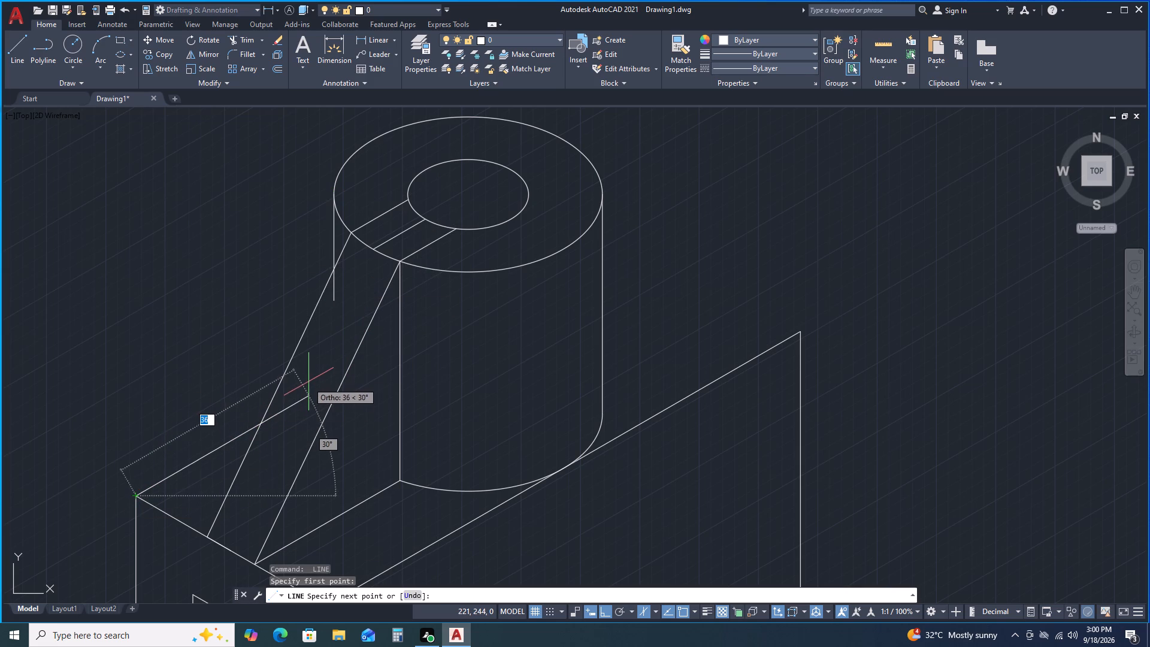
double_click(310, 381)
key(space)
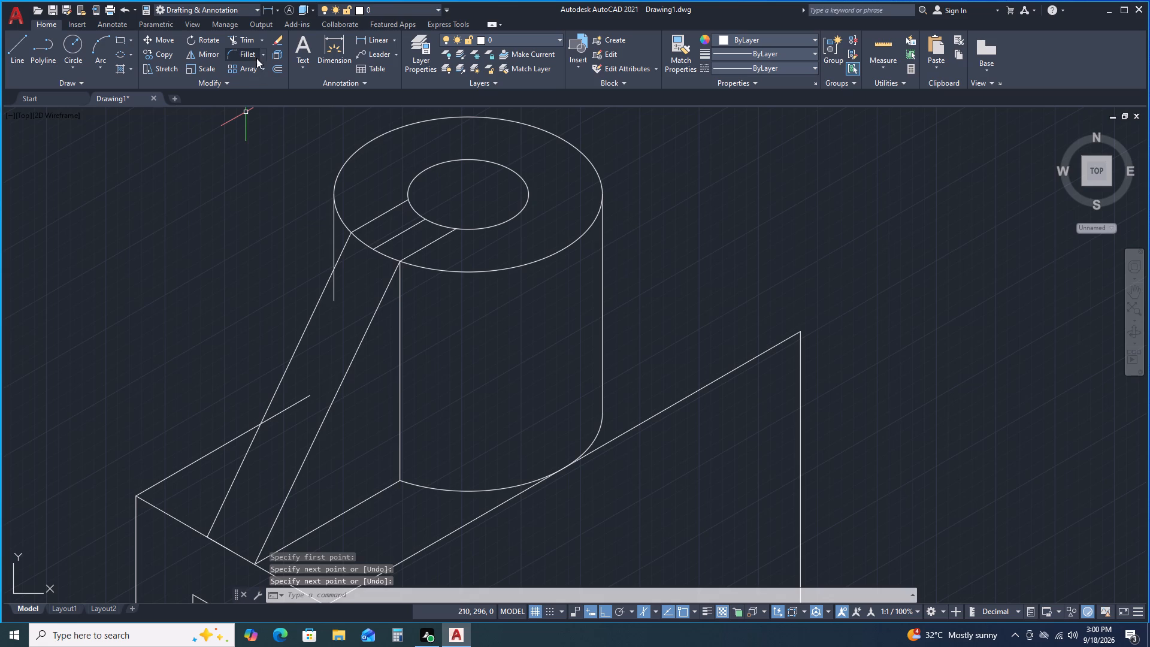
Trim the 30° line and the short vertical line where they extend past the rib's back sloping line.
click(246, 42)
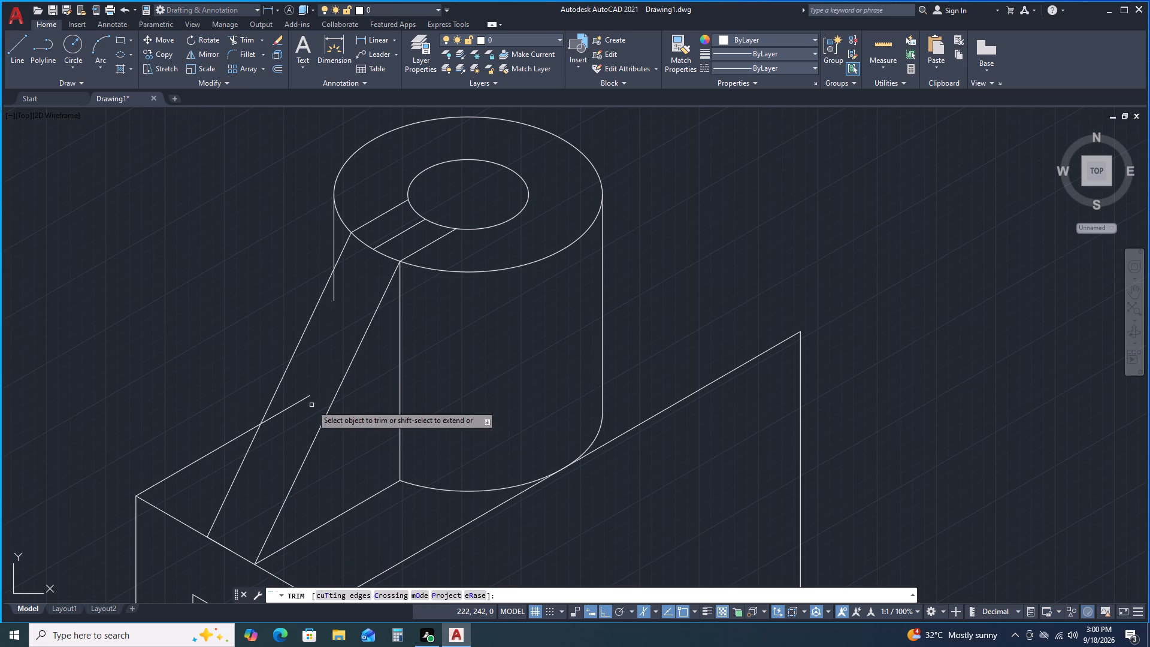
click(294, 407)
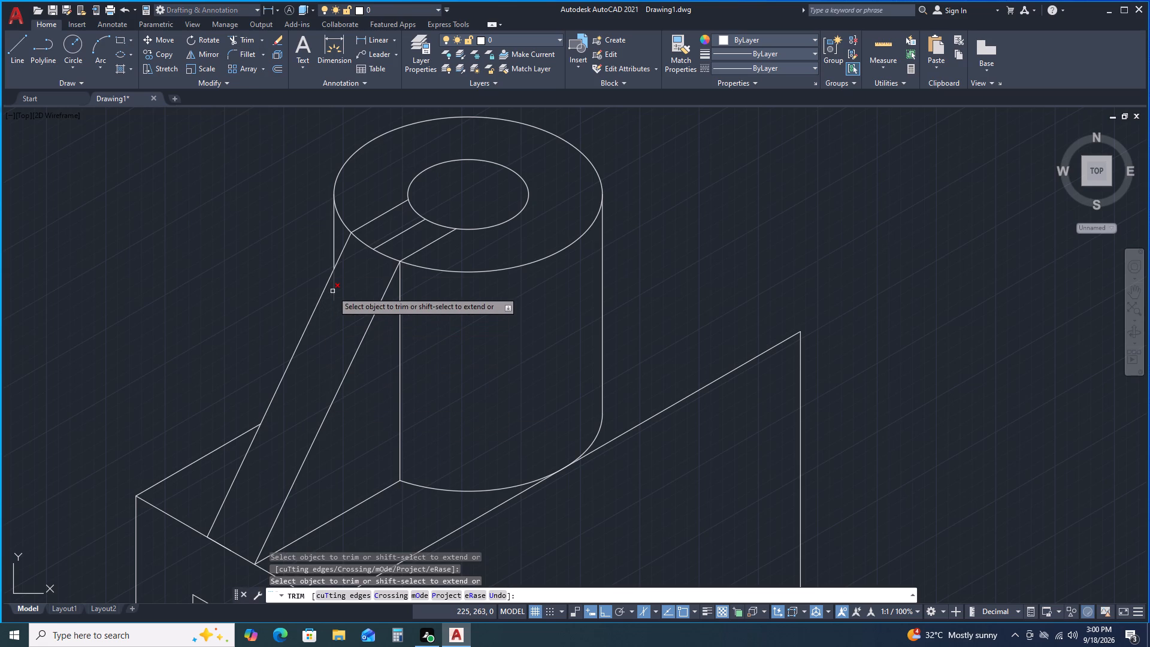
double_click(332, 291)
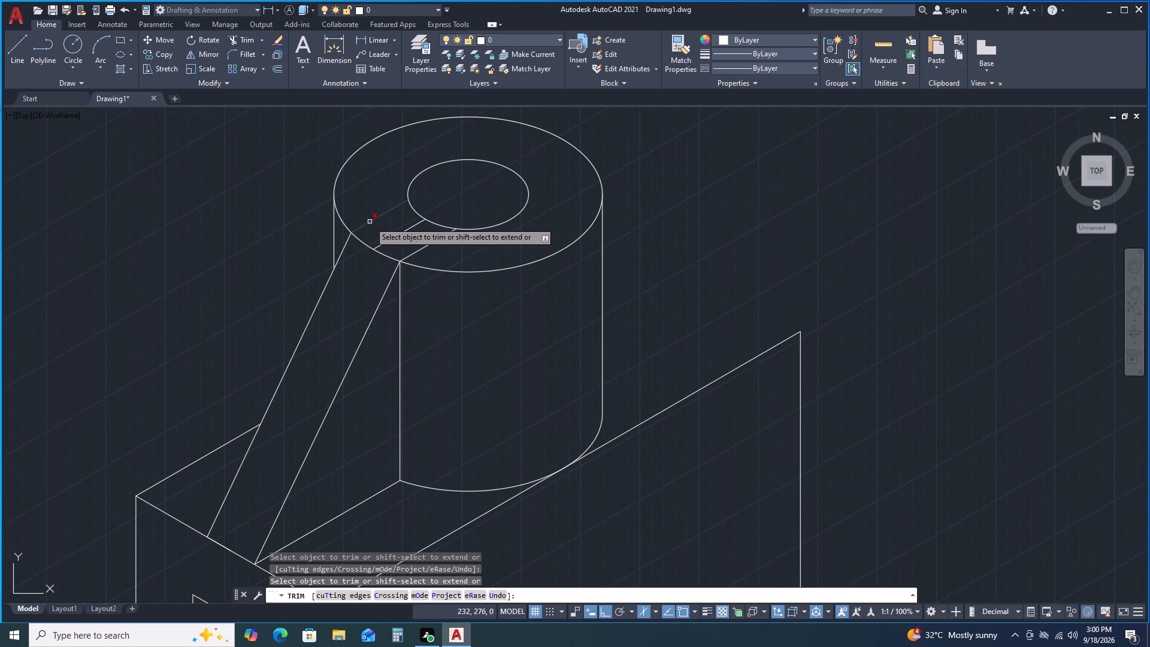
Remove the three parallel construction lines between the two isocircles on the cylinder's top face with Trim.
click(370, 222)
click(392, 237)
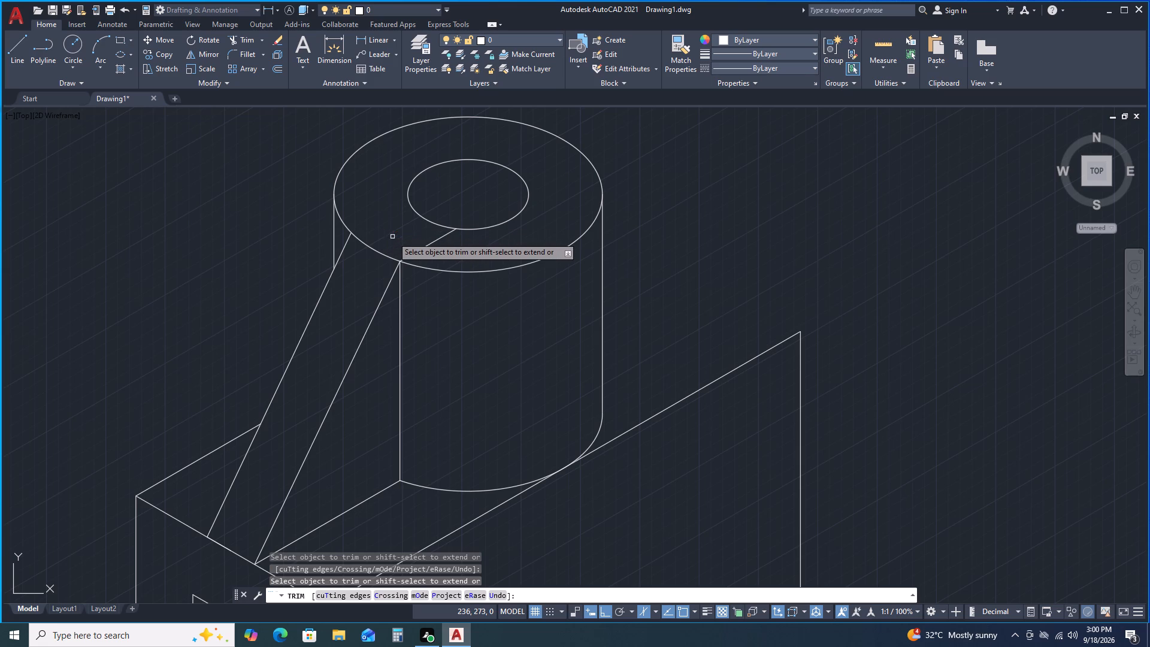
click(417, 253)
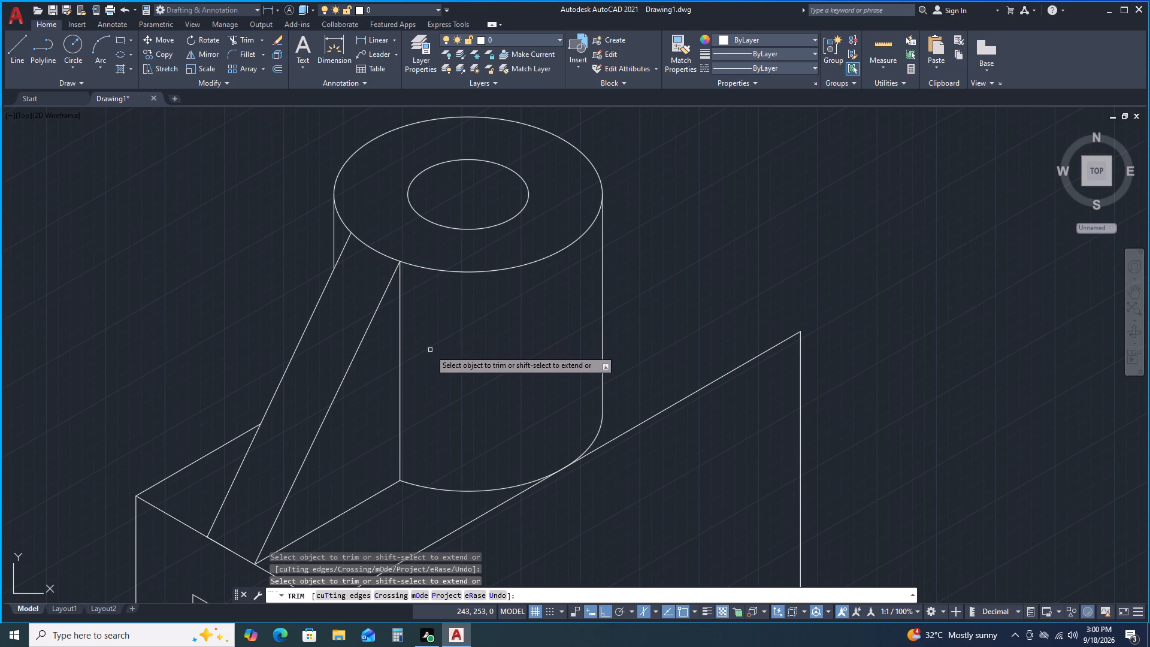
key(space)
In the left isoplane, draw a 150° line from the block's far top corner to just inside the large upper isocircle.
scroll(497, 418, up, 1)
scroll(500, 424, down, 2)
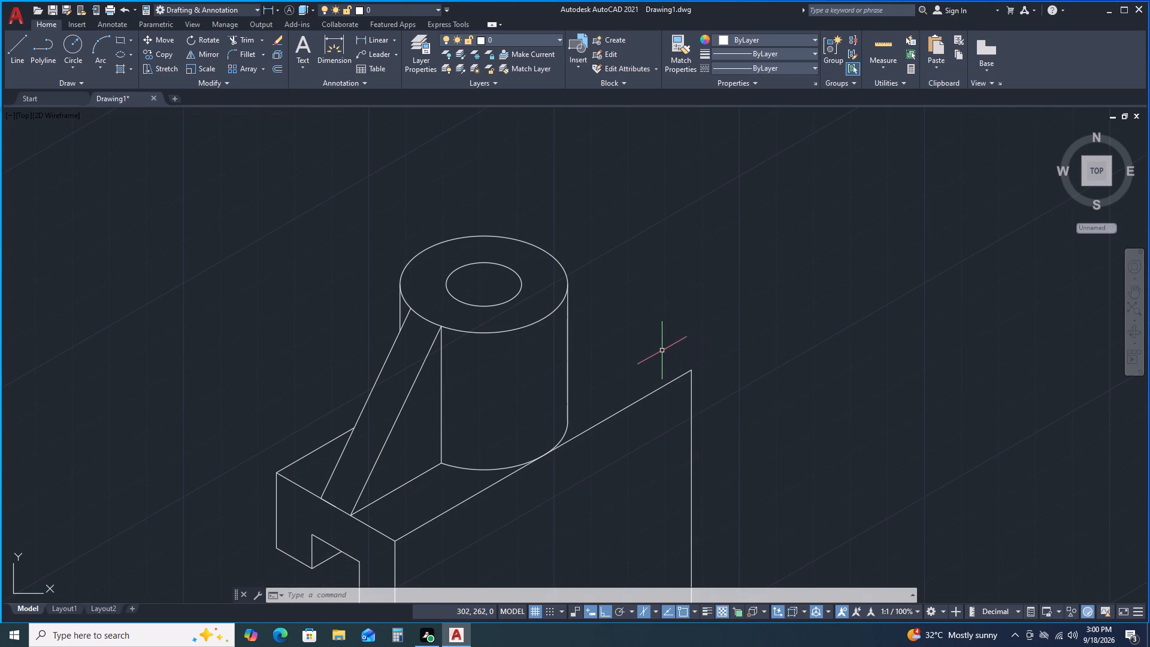
middle_drag(643, 356, 546, 328)
middle_click(538, 320)
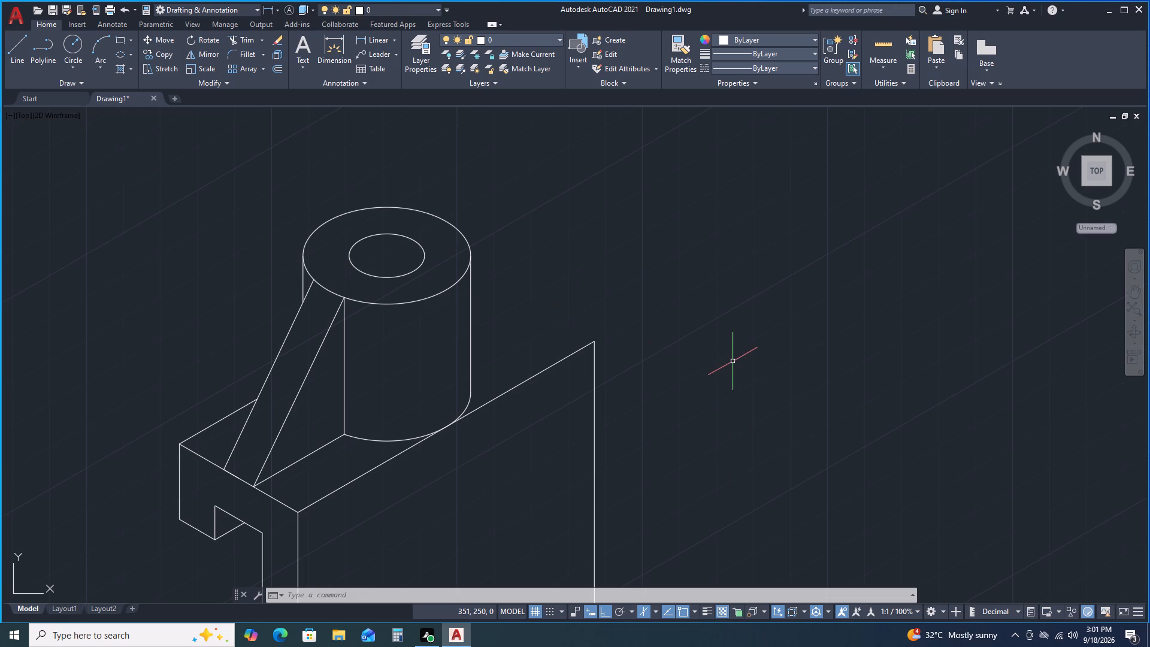
middle_drag(707, 370, 607, 298)
middle_click(606, 296)
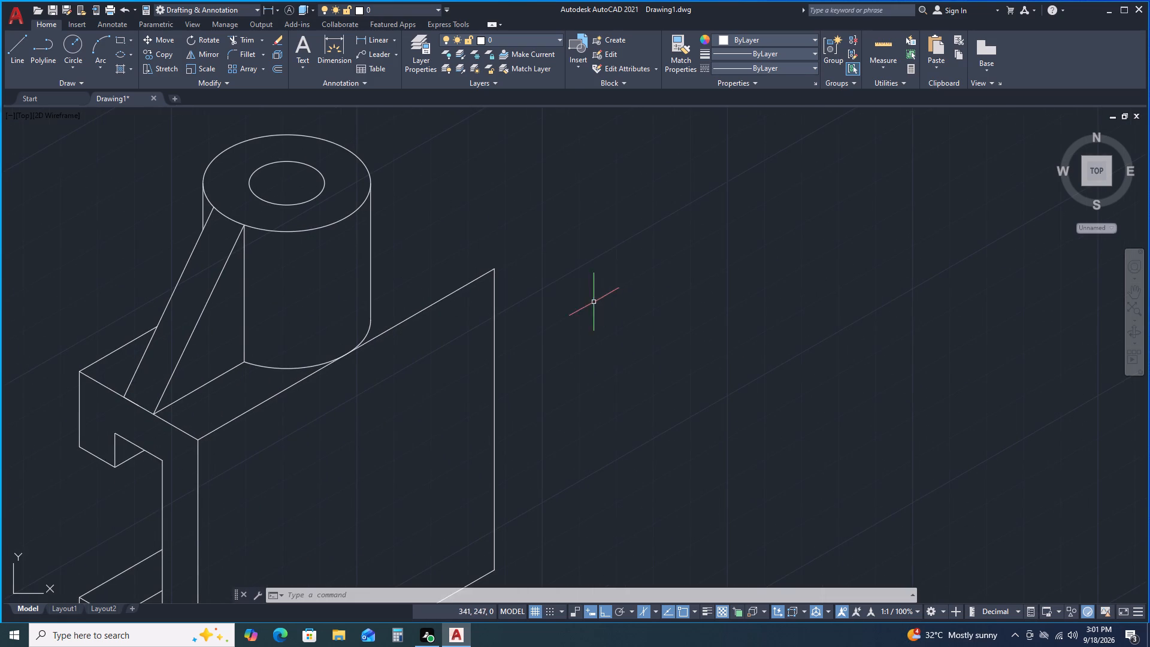
click(17, 49)
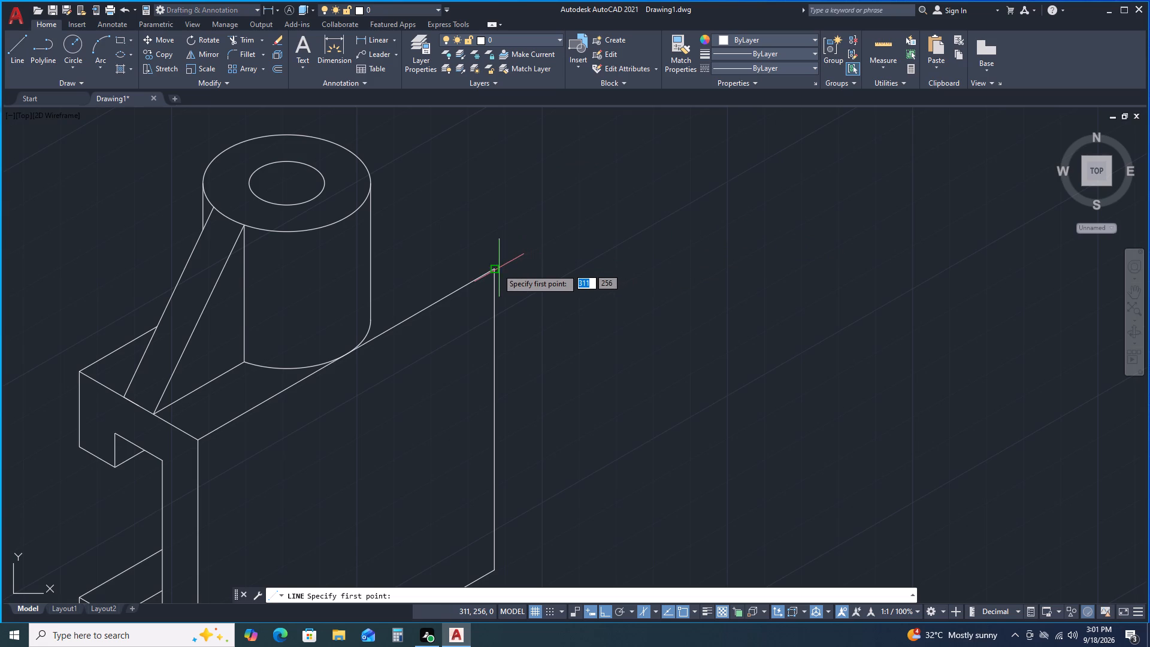
click(496, 268)
key(F5)
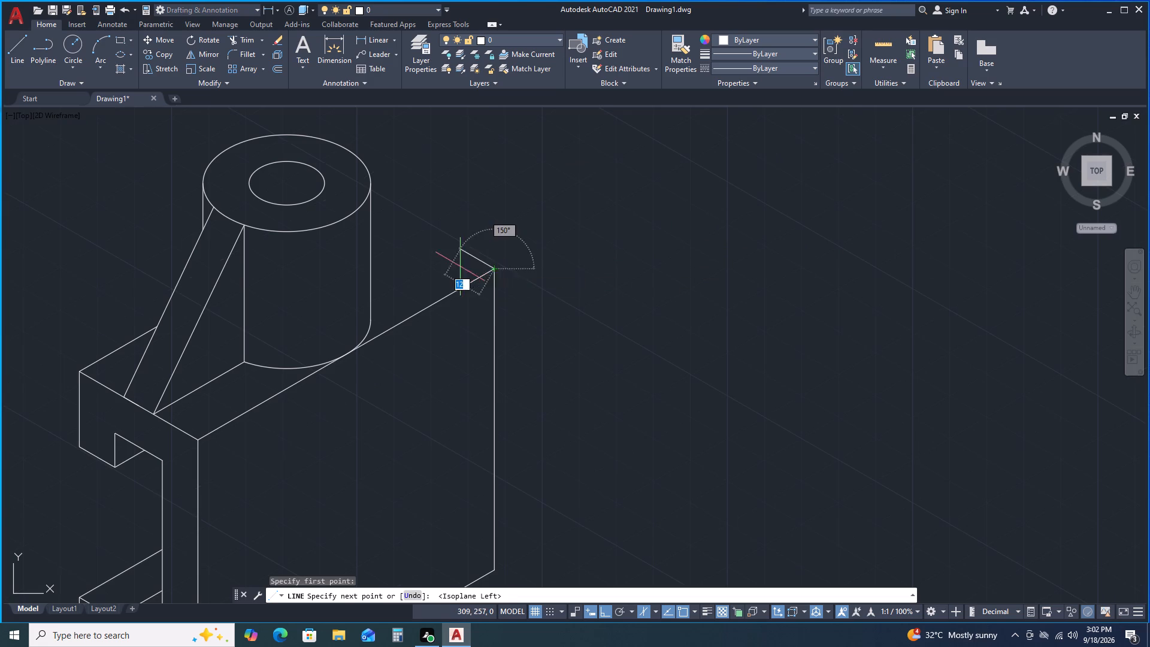
middle_drag(459, 225, 461, 401)
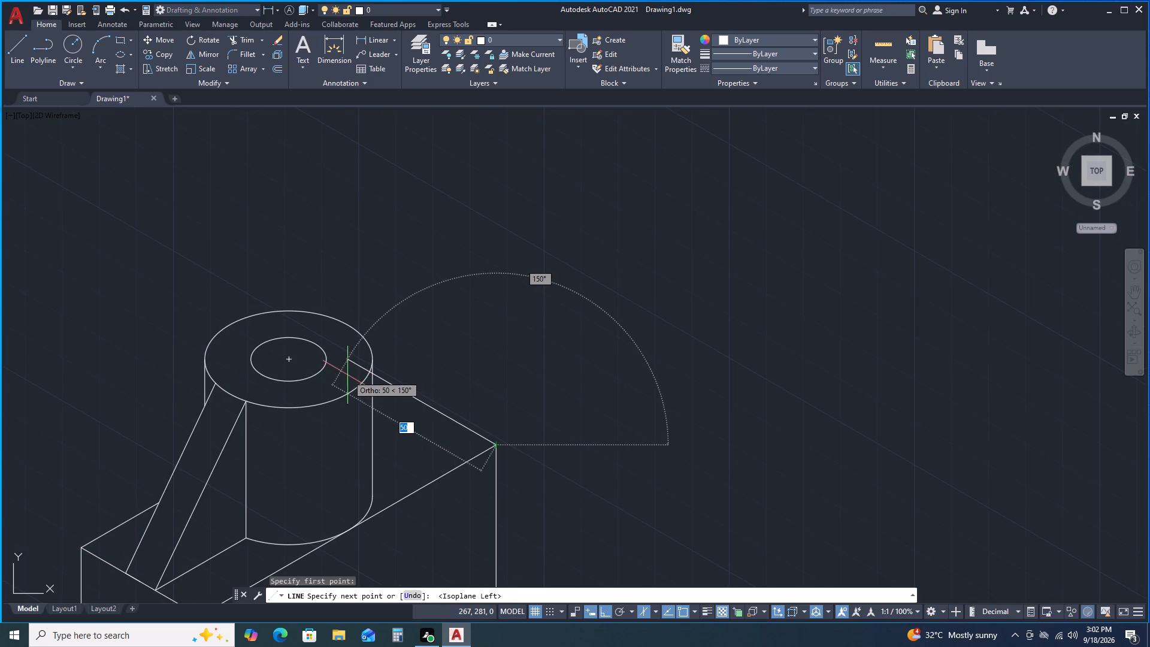
scroll(368, 395, up, 1)
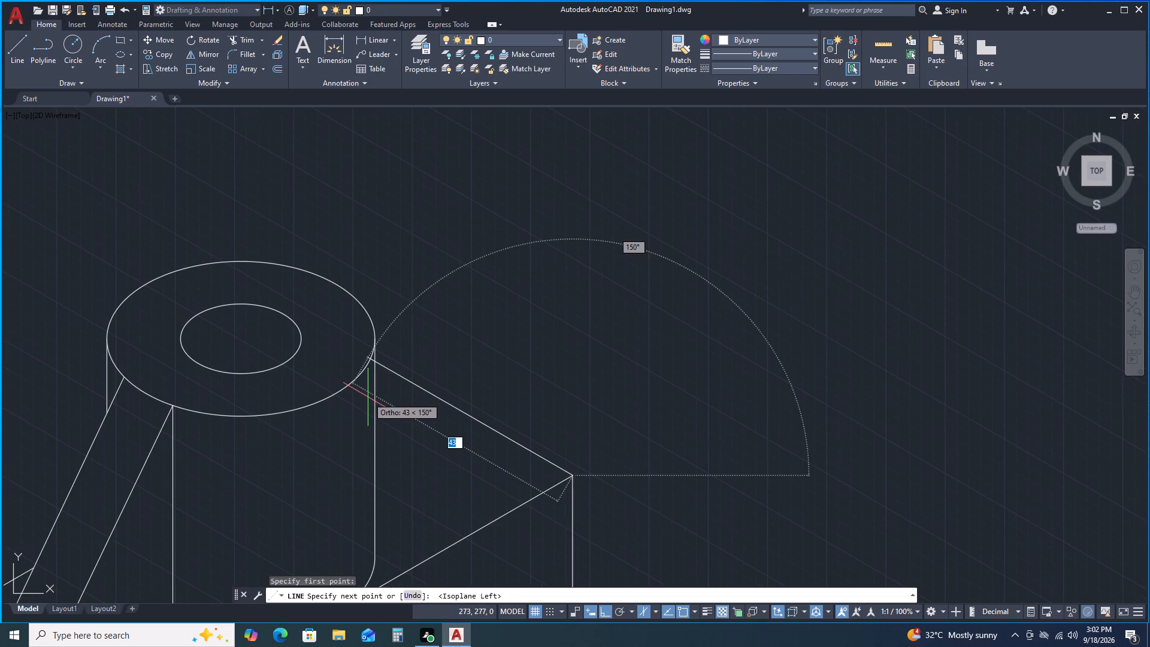
click(345, 344)
key(space)
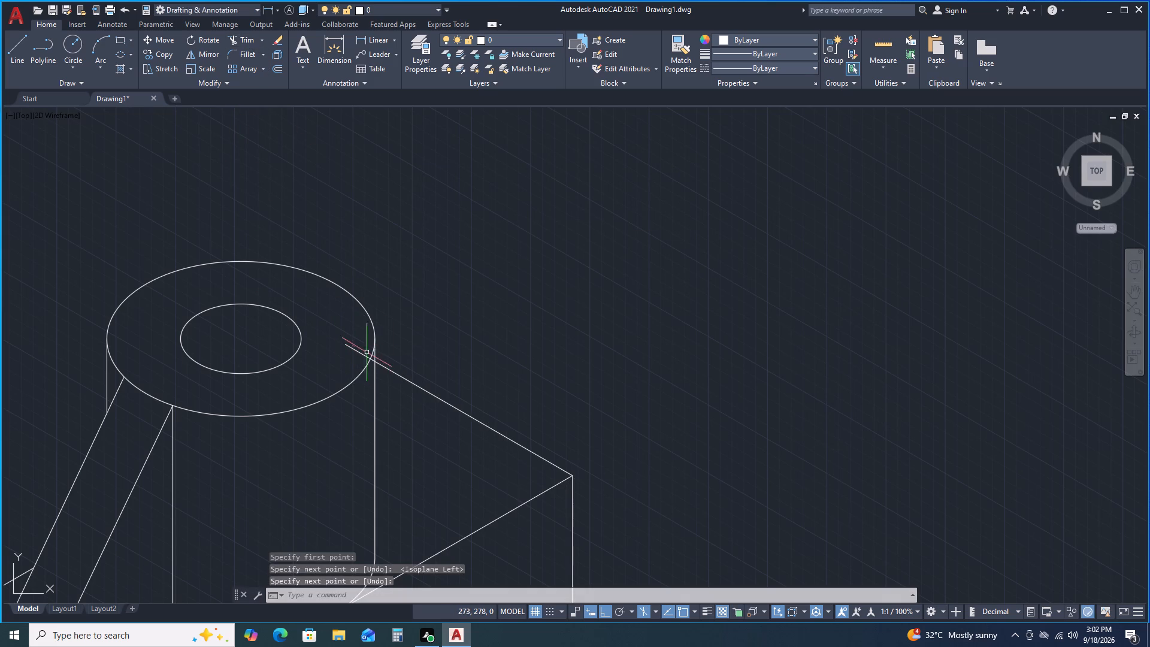
Trim the 150° line back to the cylinder's vertical edge, removing the piece inside the isocircle and the short piece beside it.
click(246, 42)
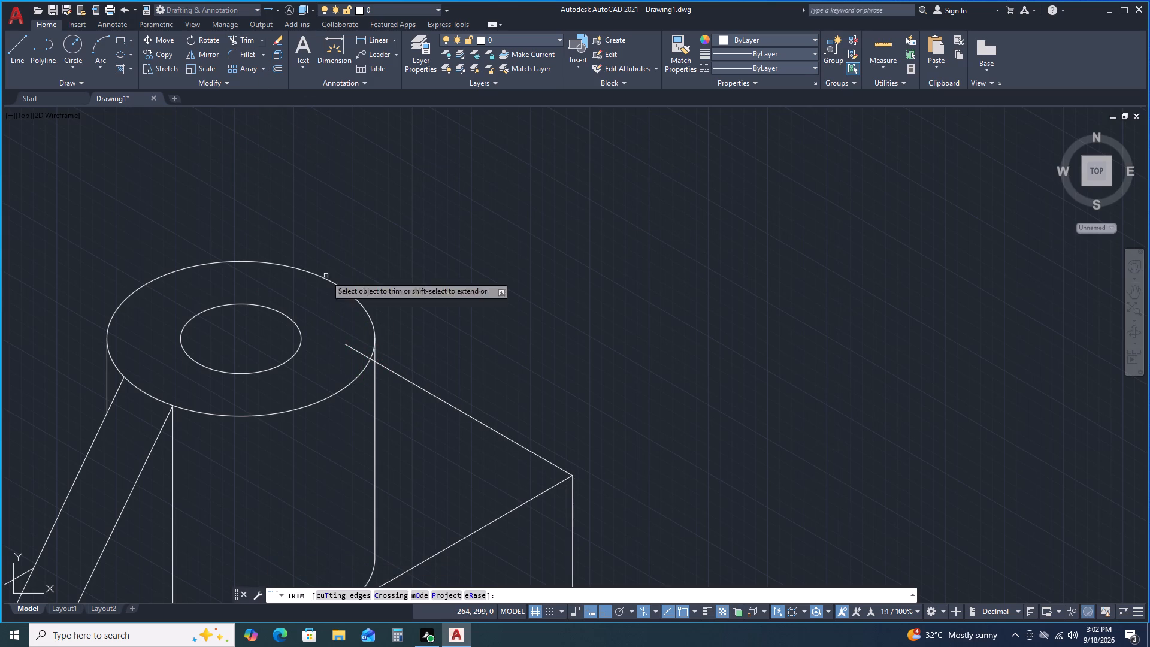
click(357, 352)
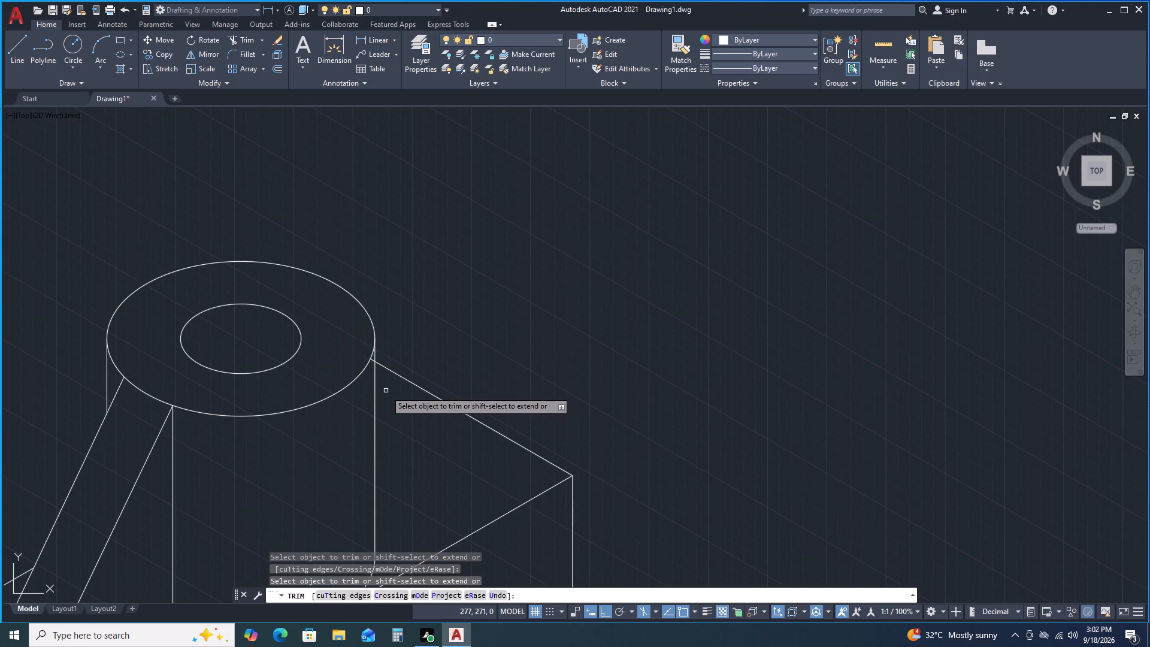
scroll(374, 357, down, 1)
scroll(374, 357, up, 2)
scroll(374, 347, down, 1)
scroll(374, 347, up, 1)
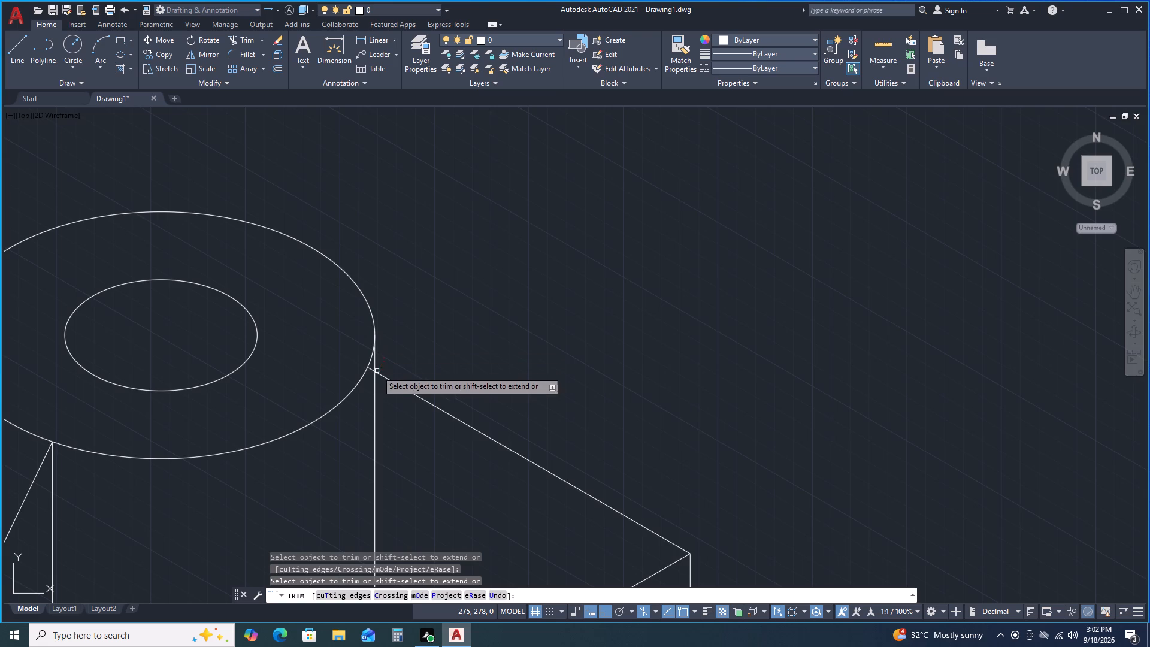
scroll(367, 389, down, 1)
scroll(367, 389, up, 1)
scroll(367, 389, down, 1)
scroll(368, 385, up, 1)
scroll(368, 385, down, 1)
scroll(368, 385, up, 1)
scroll(371, 380, down, 1)
scroll(371, 380, up, 1)
scroll(371, 380, down, 1)
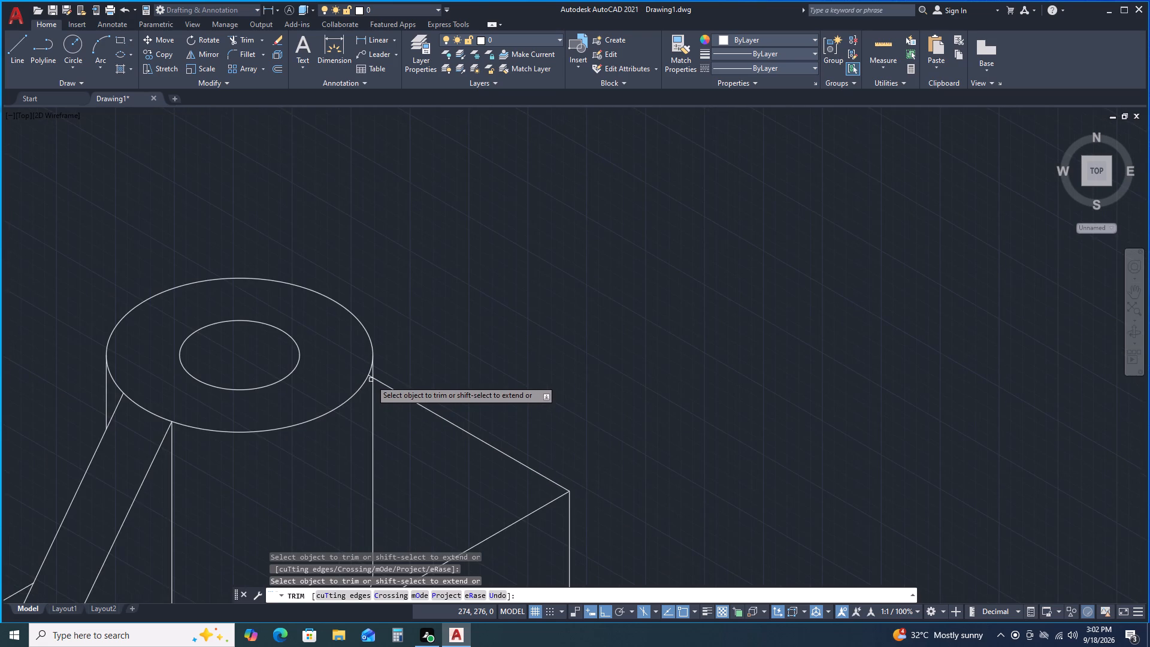
scroll(371, 376, up, 1)
scroll(371, 376, down, 1)
scroll(371, 376, up, 1)
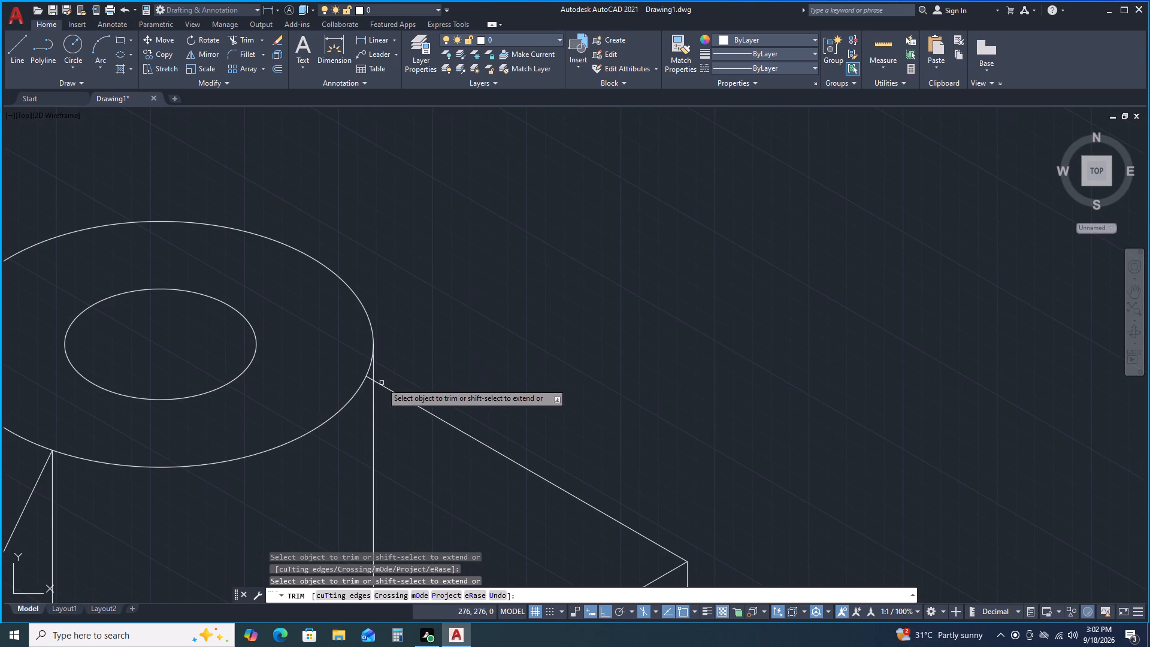
scroll(385, 385, up, 2)
scroll(385, 385, down, 1)
scroll(355, 383, up, 1)
scroll(355, 383, down, 1)
scroll(355, 383, up, 1)
scroll(355, 383, down, 1)
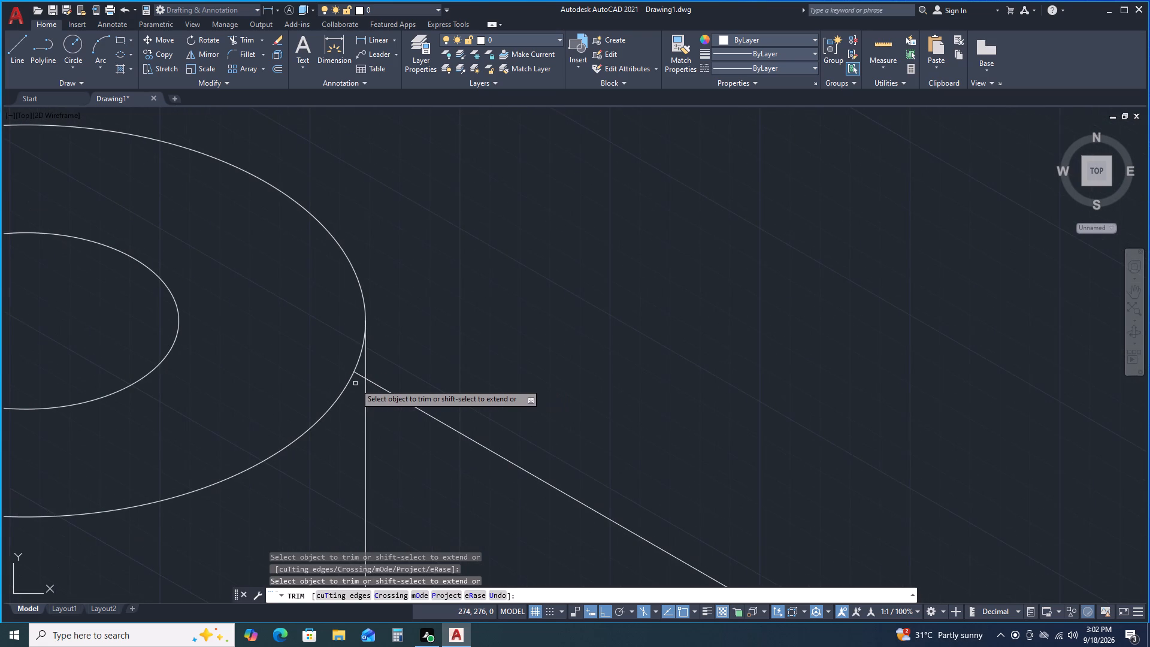
scroll(361, 382, up, 1)
scroll(361, 382, down, 3)
scroll(363, 381, up, 2)
scroll(364, 380, down, 1)
scroll(364, 380, up, 1)
scroll(590, 378, up, 1)
scroll(590, 378, down, 1)
scroll(590, 378, up, 1)
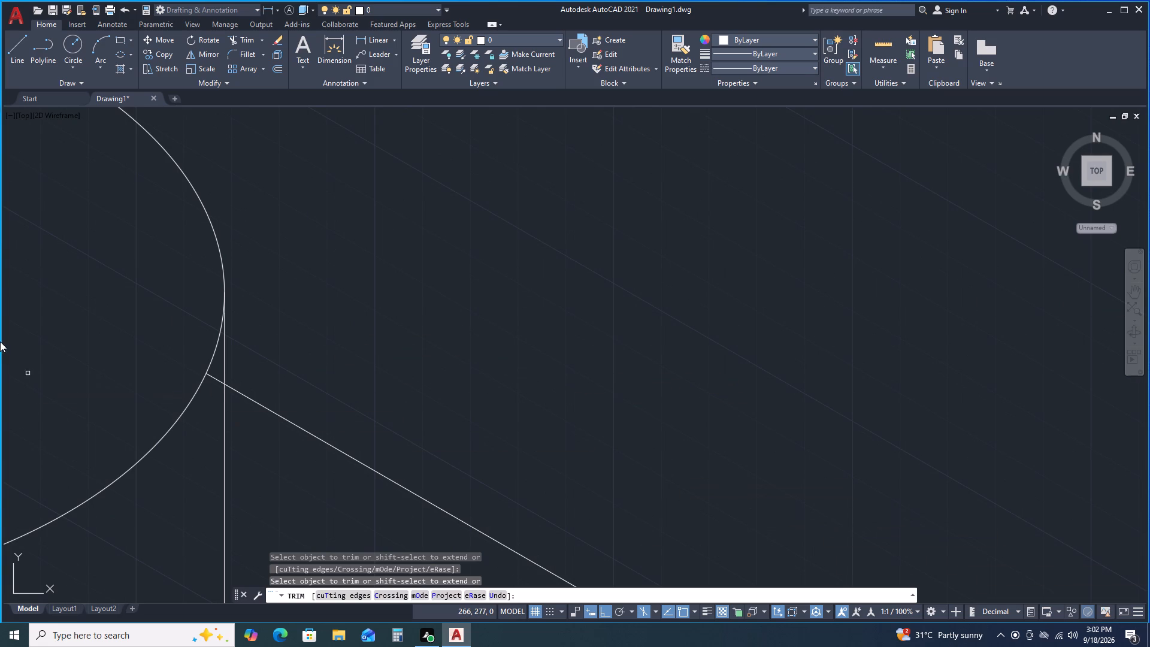
middle_drag(282, 369, 603, 243)
scroll(599, 244, up, 2)
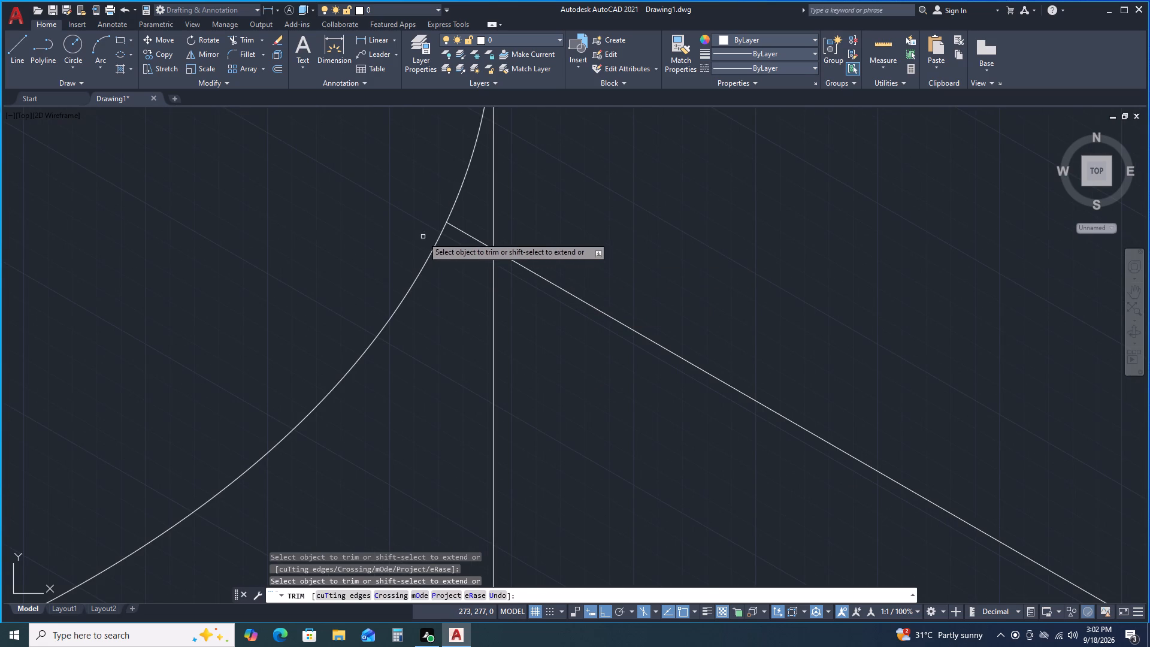
double_click(471, 236)
key(space)
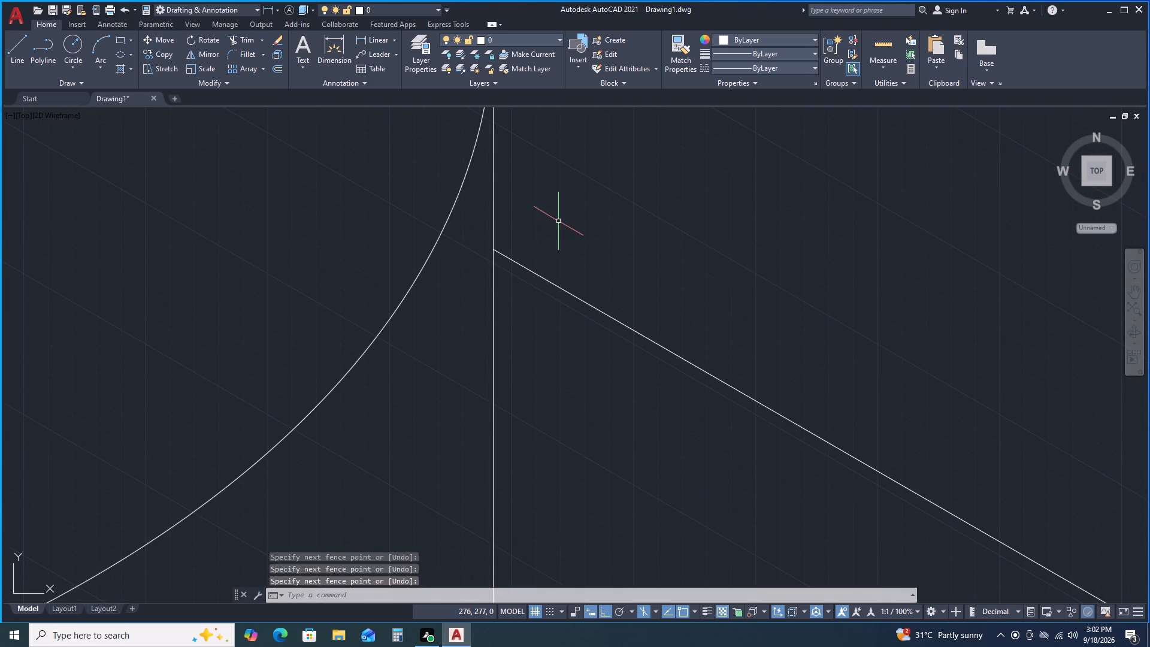
scroll(559, 219, down, 4)
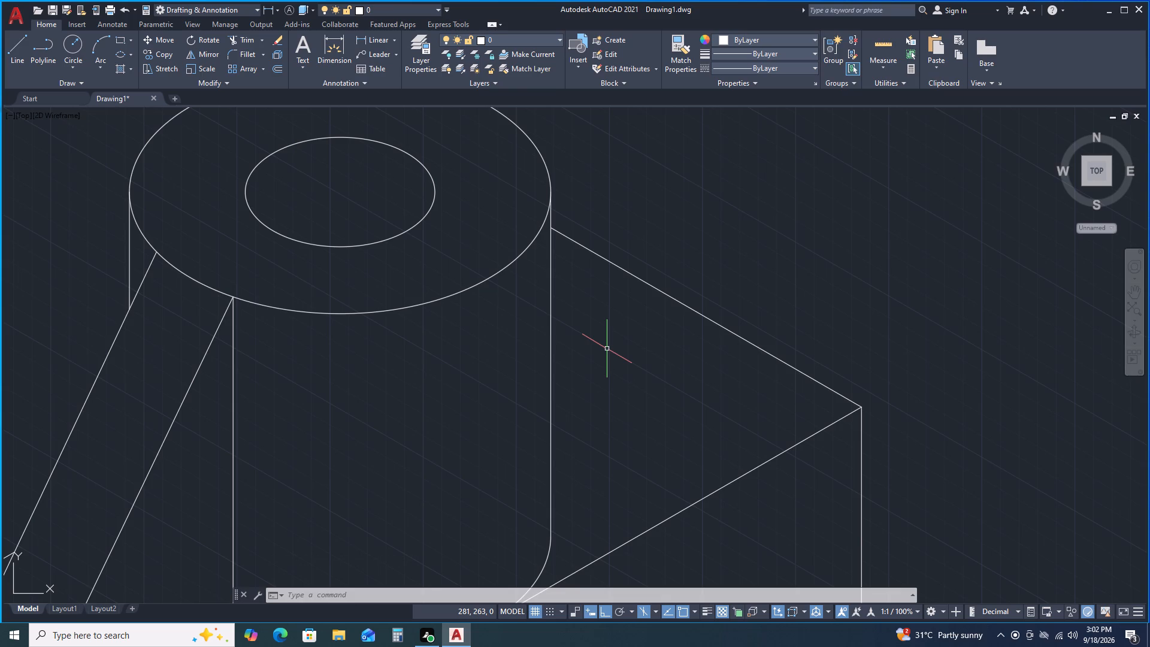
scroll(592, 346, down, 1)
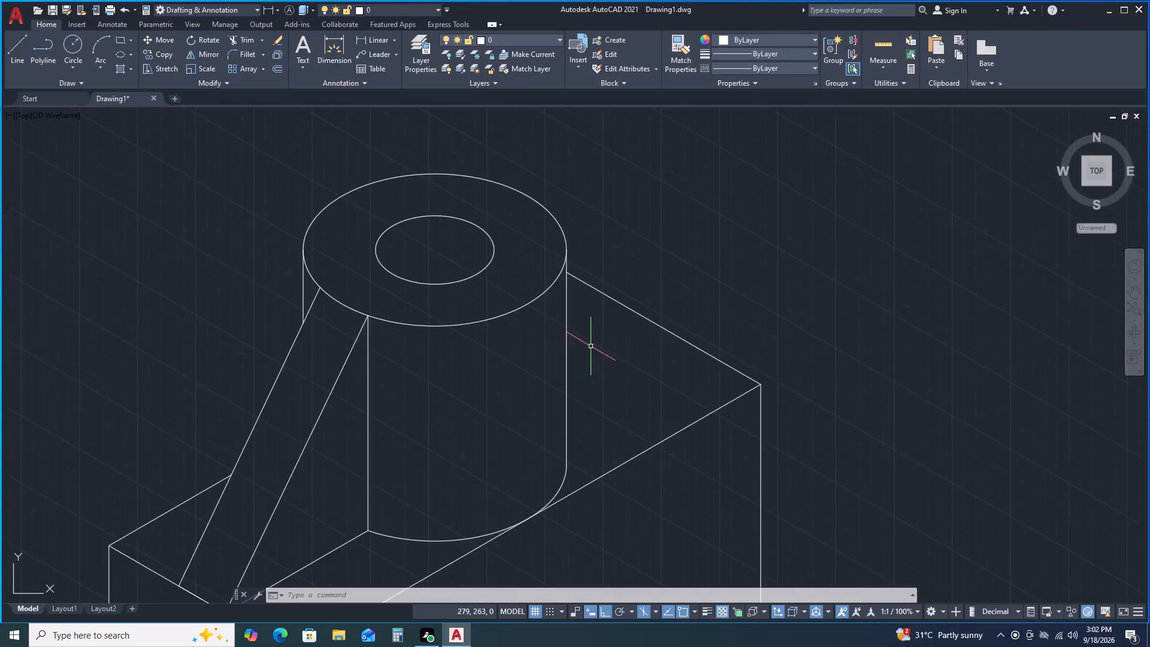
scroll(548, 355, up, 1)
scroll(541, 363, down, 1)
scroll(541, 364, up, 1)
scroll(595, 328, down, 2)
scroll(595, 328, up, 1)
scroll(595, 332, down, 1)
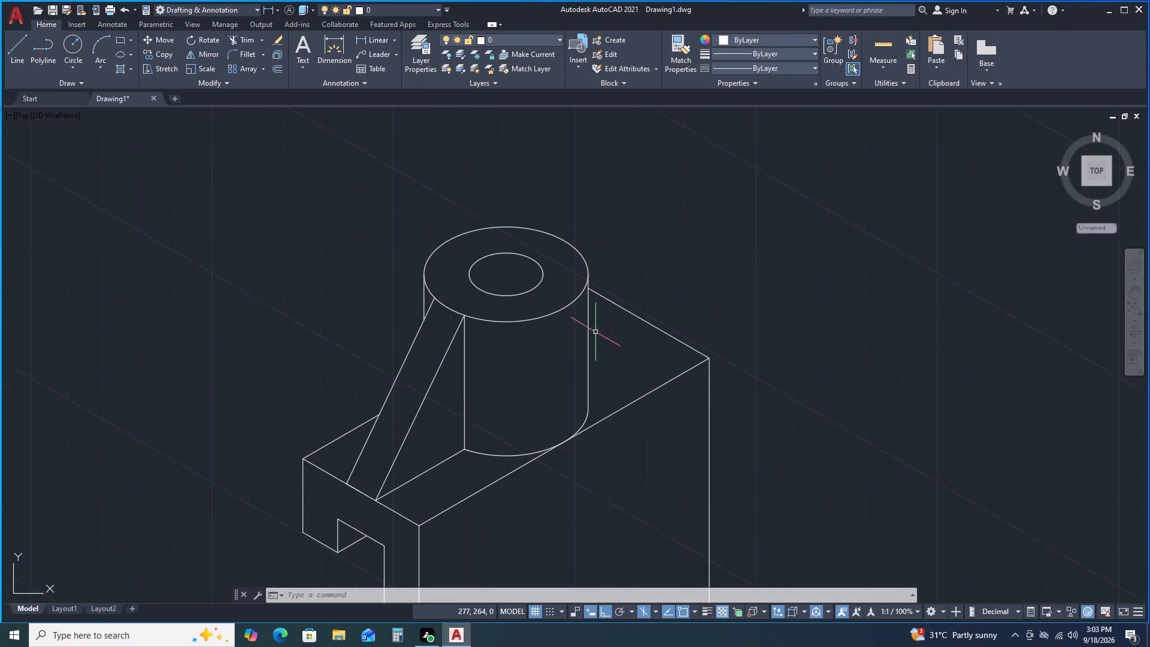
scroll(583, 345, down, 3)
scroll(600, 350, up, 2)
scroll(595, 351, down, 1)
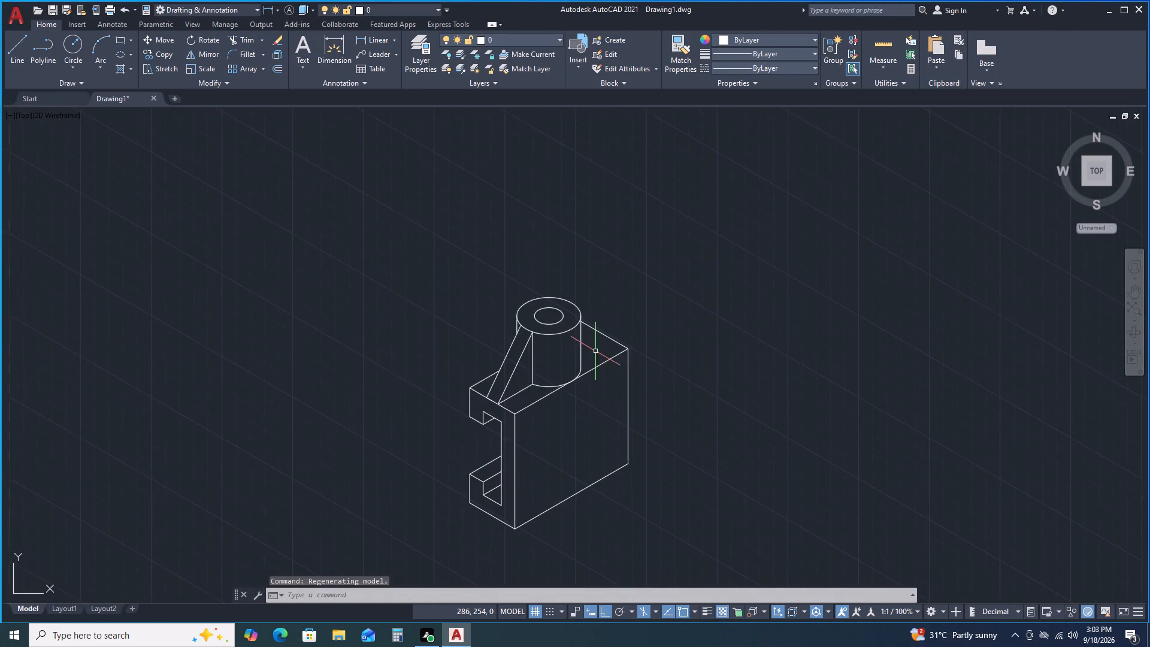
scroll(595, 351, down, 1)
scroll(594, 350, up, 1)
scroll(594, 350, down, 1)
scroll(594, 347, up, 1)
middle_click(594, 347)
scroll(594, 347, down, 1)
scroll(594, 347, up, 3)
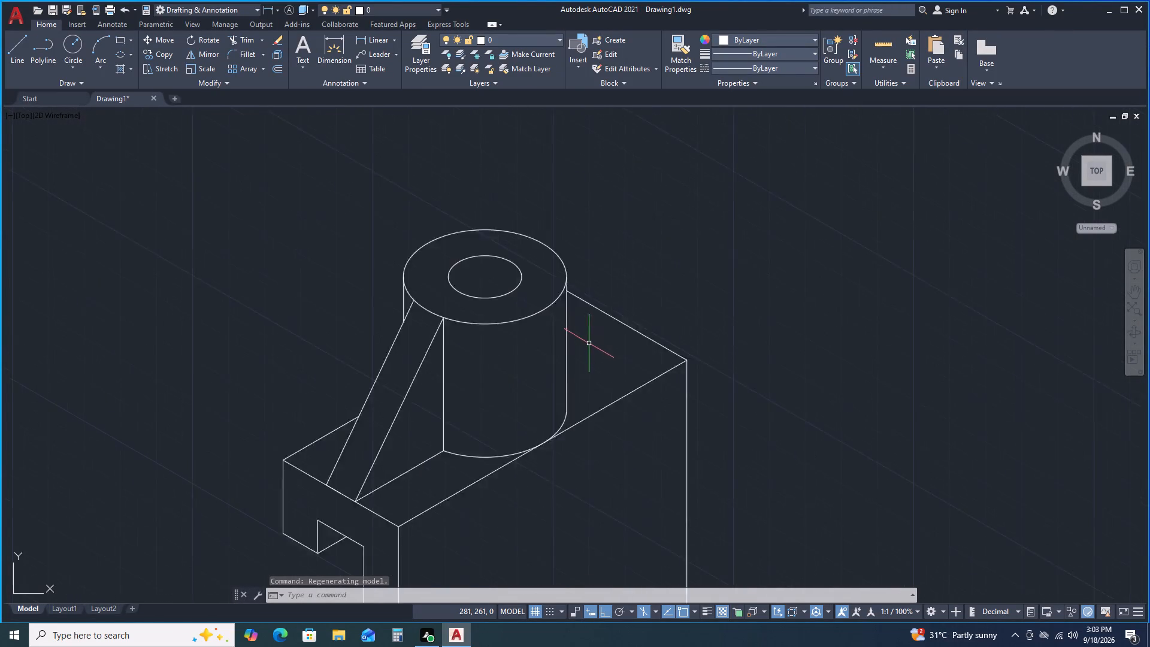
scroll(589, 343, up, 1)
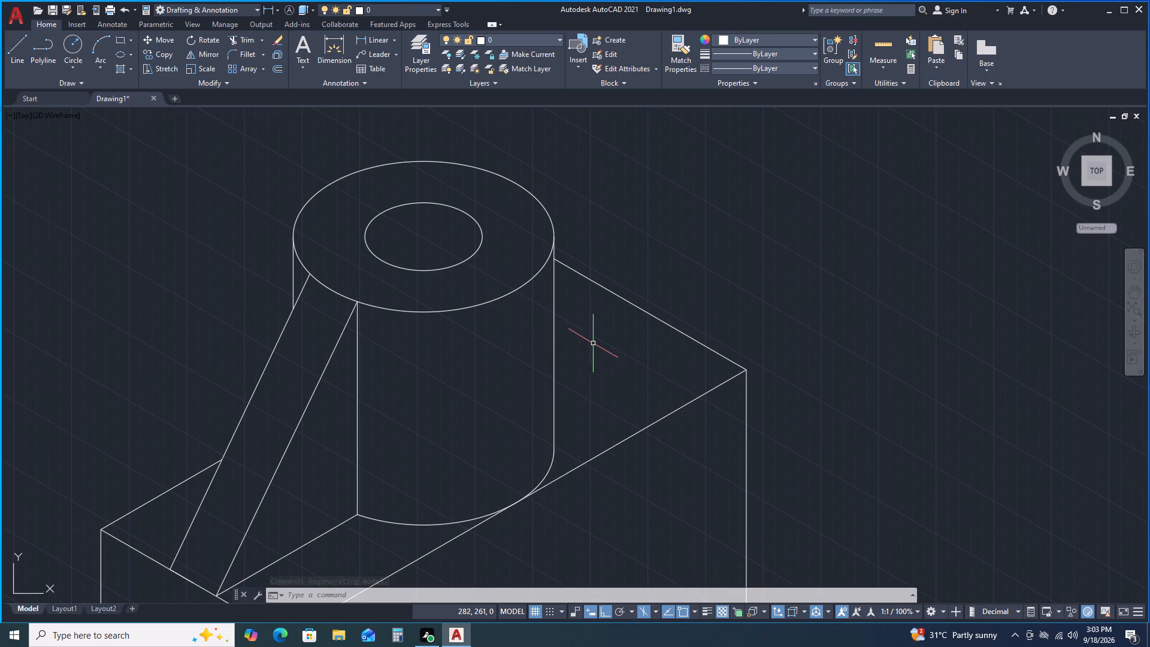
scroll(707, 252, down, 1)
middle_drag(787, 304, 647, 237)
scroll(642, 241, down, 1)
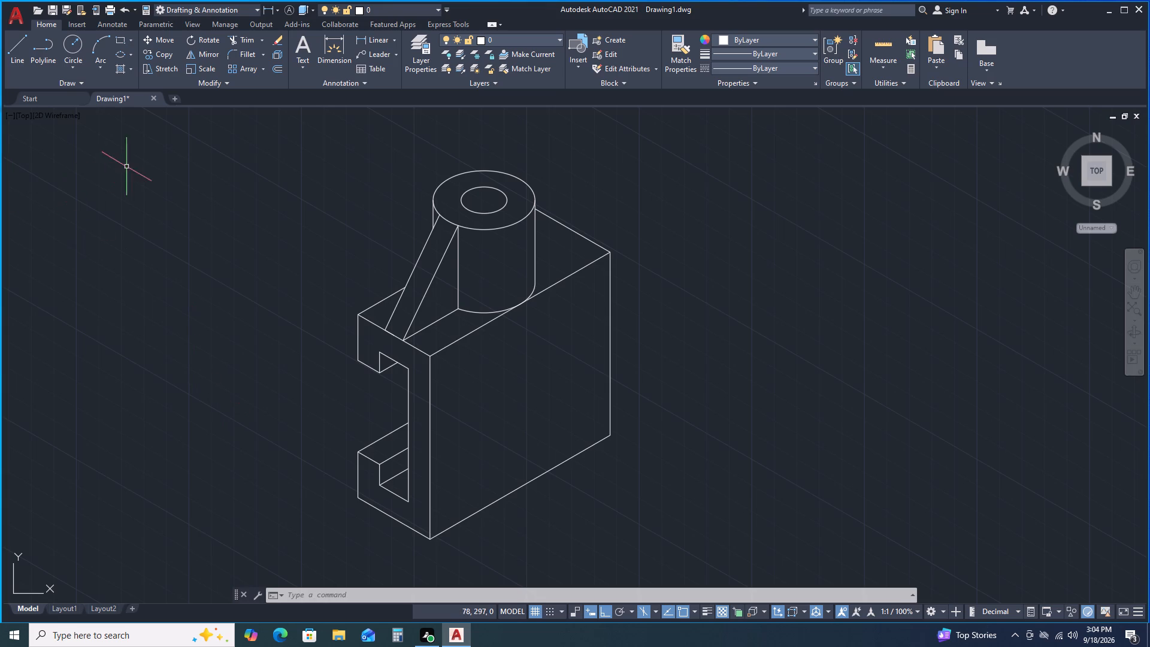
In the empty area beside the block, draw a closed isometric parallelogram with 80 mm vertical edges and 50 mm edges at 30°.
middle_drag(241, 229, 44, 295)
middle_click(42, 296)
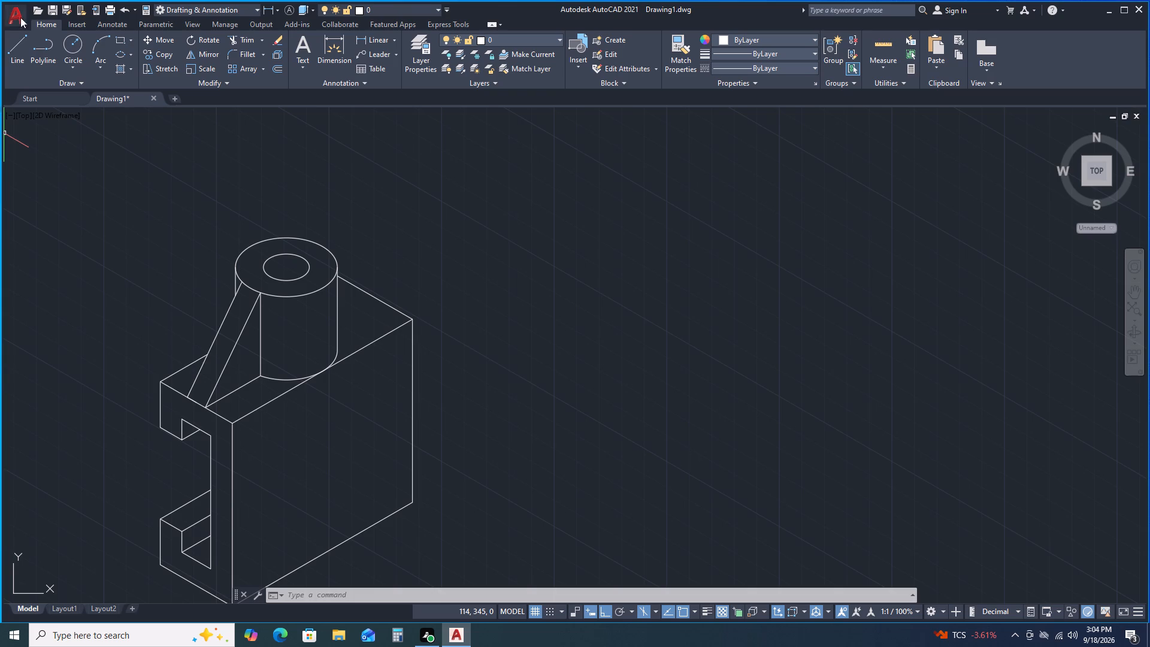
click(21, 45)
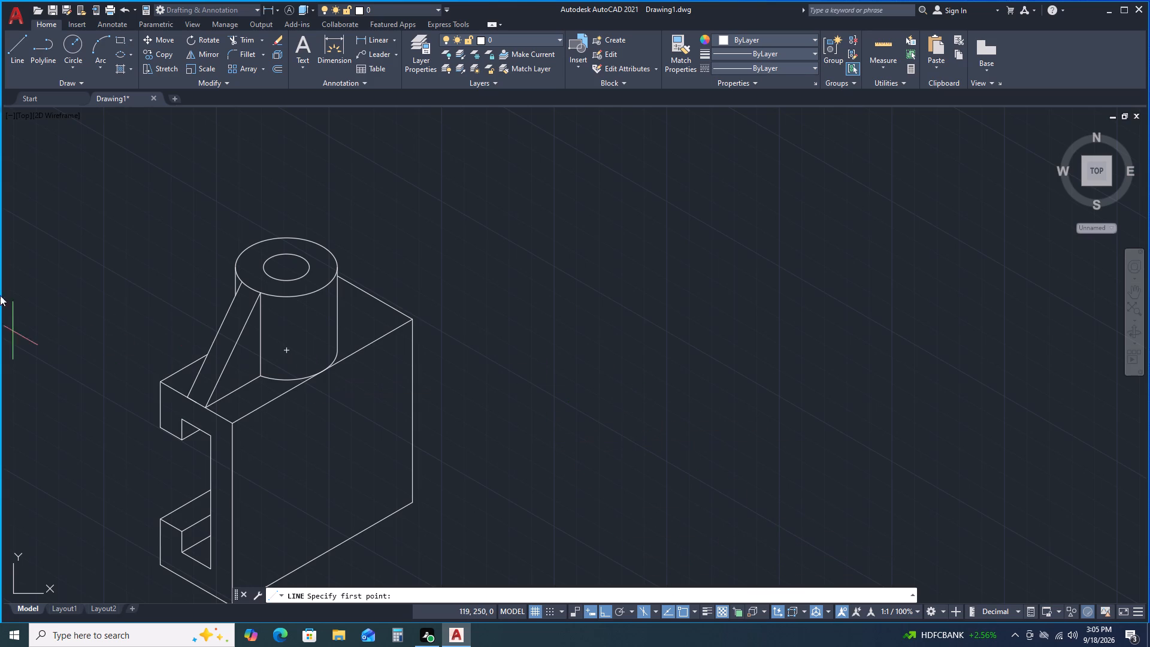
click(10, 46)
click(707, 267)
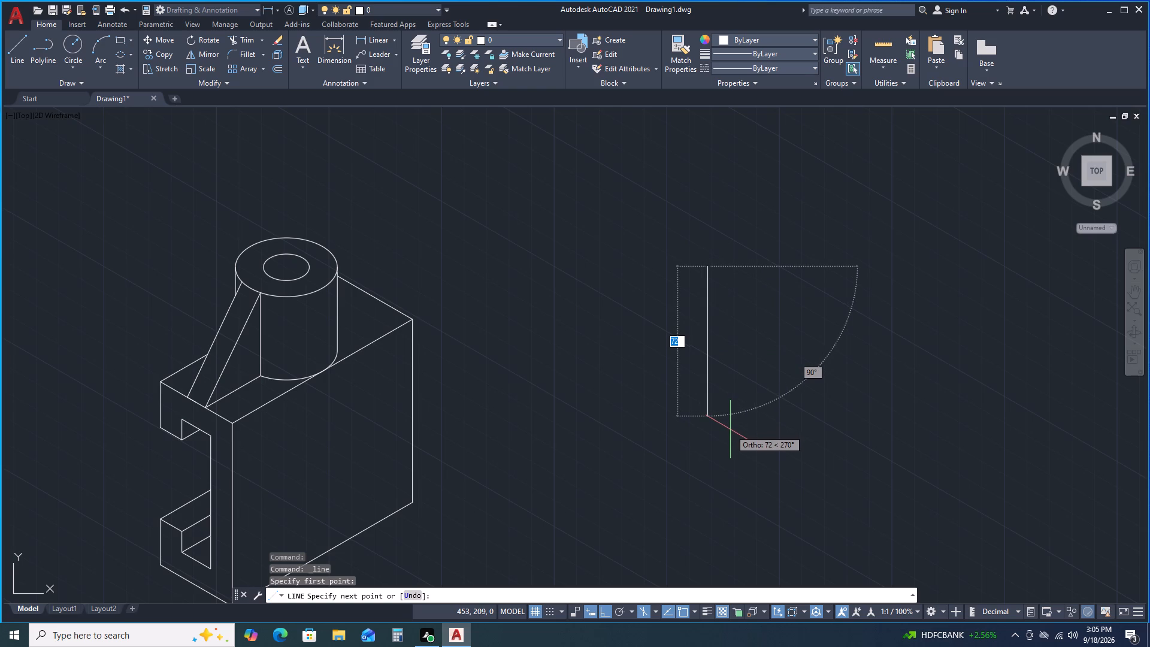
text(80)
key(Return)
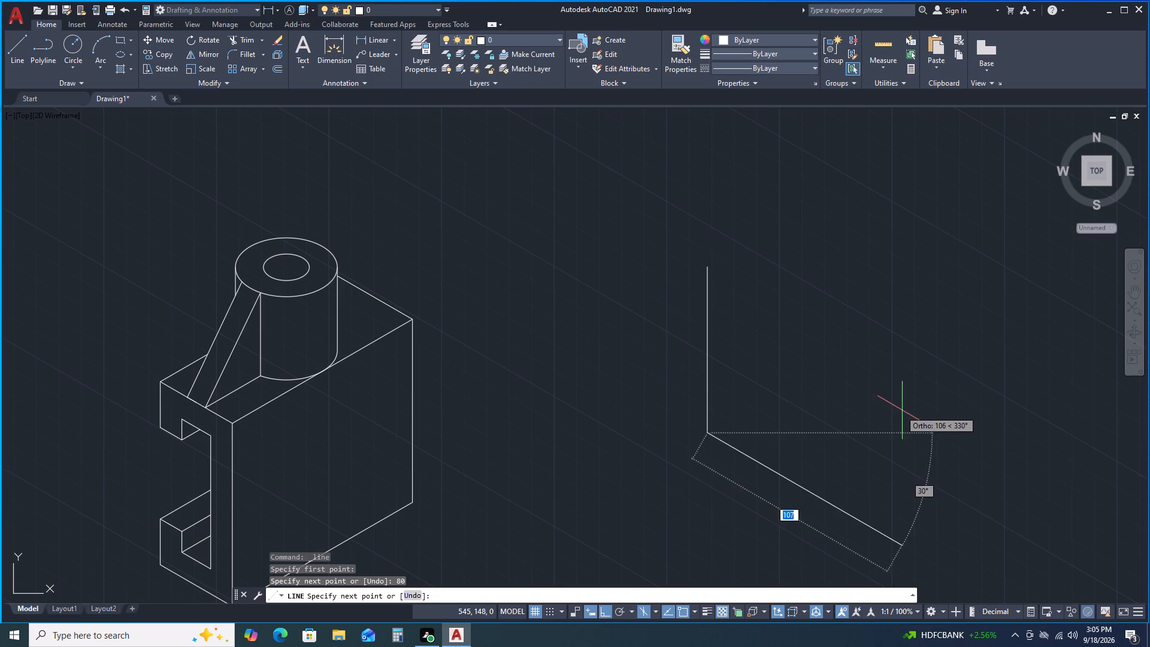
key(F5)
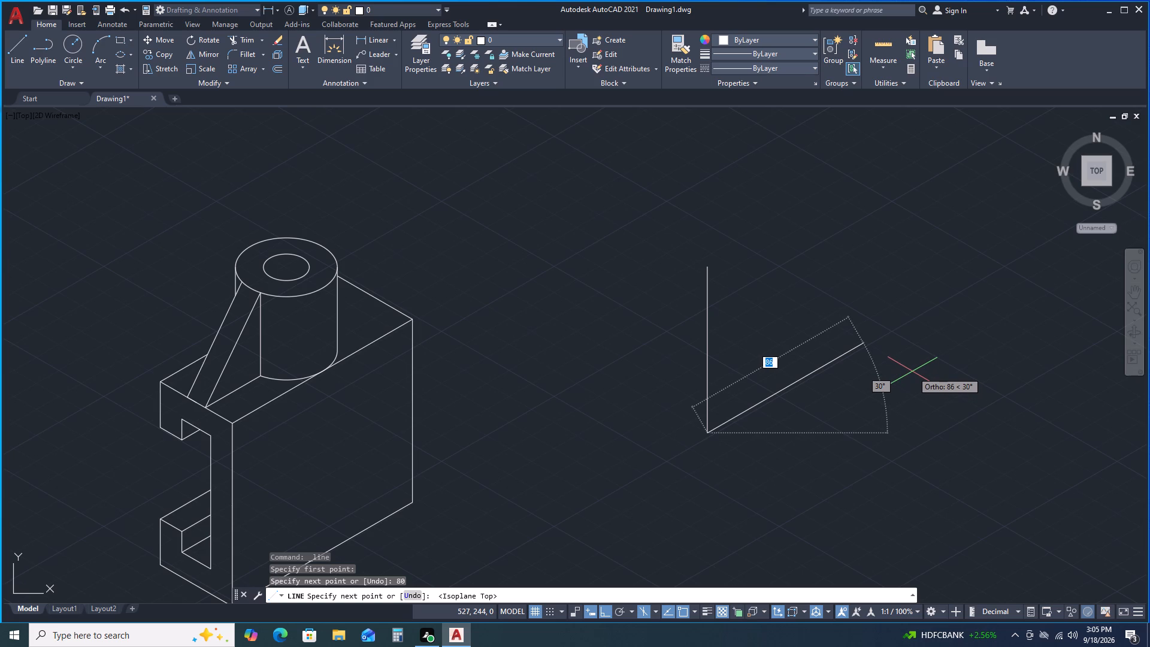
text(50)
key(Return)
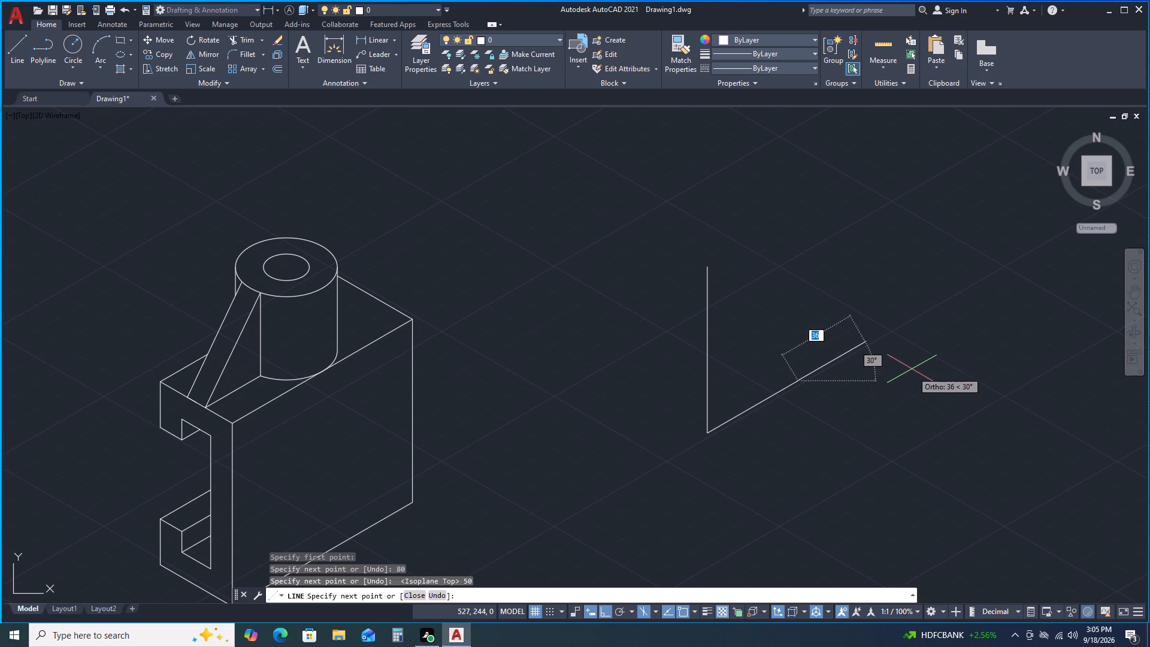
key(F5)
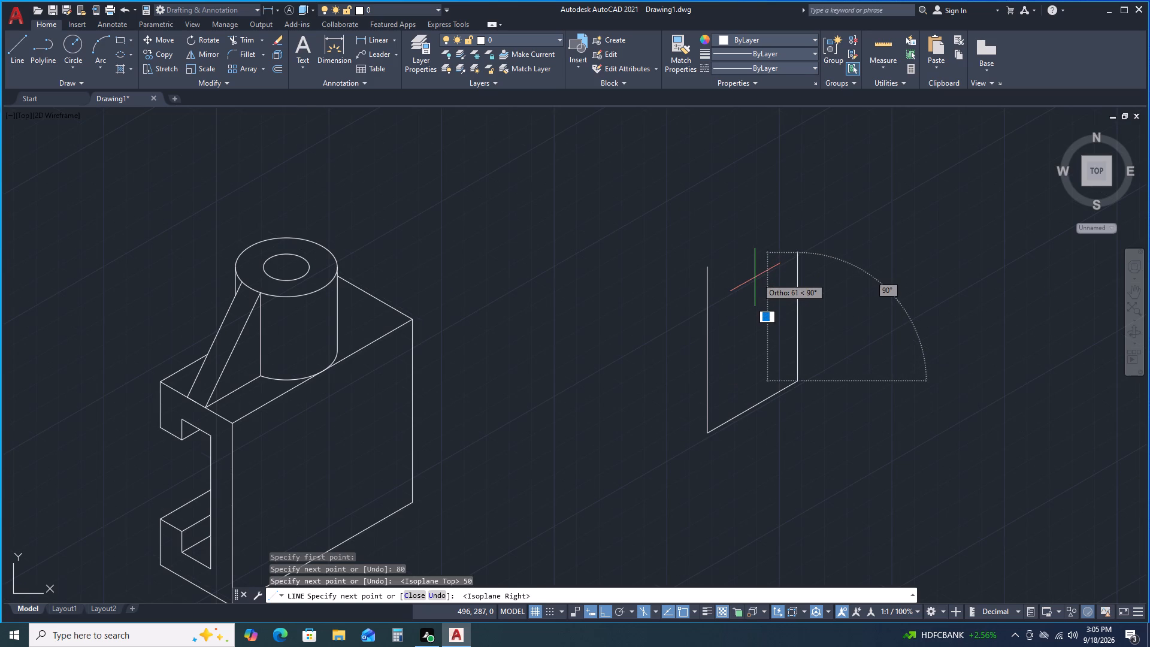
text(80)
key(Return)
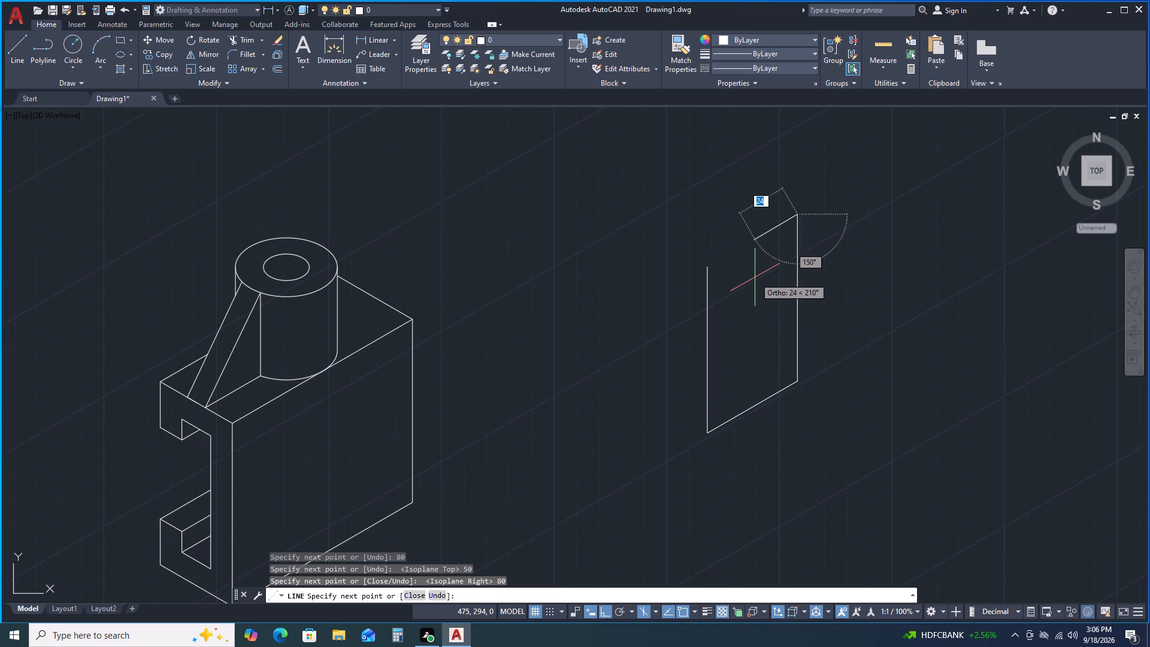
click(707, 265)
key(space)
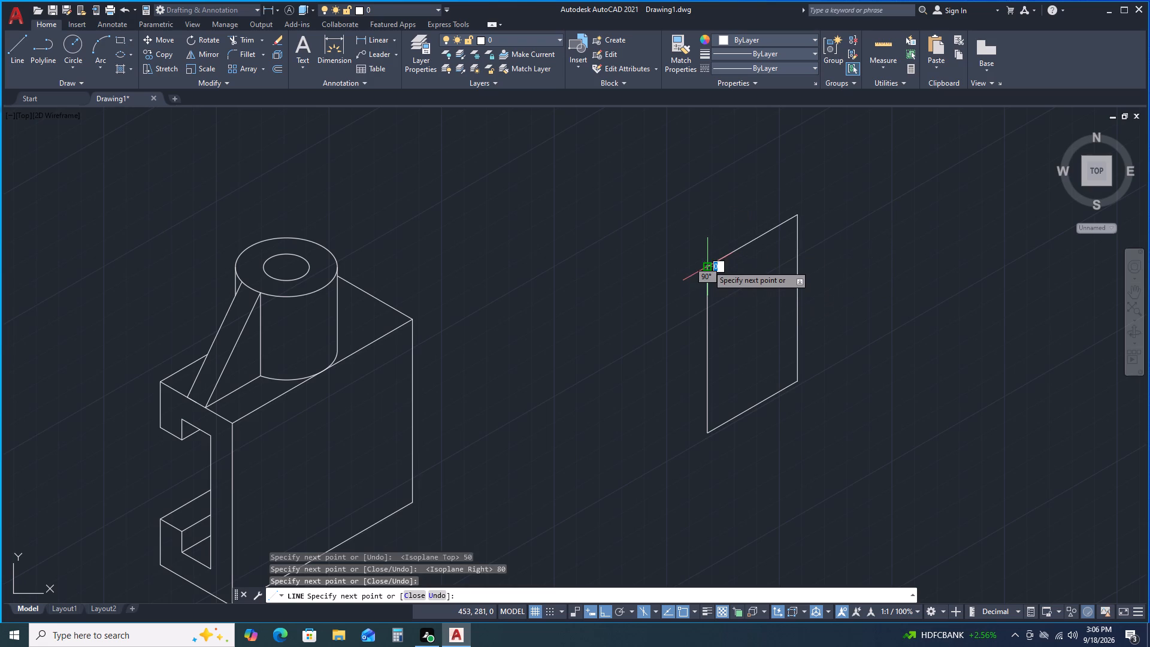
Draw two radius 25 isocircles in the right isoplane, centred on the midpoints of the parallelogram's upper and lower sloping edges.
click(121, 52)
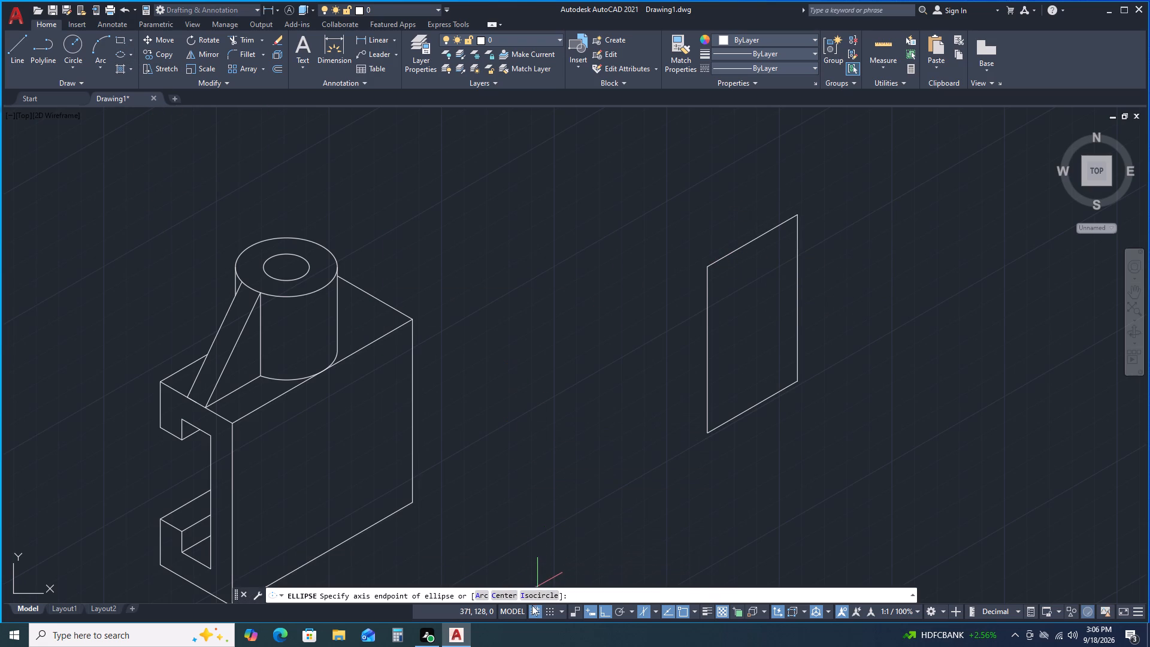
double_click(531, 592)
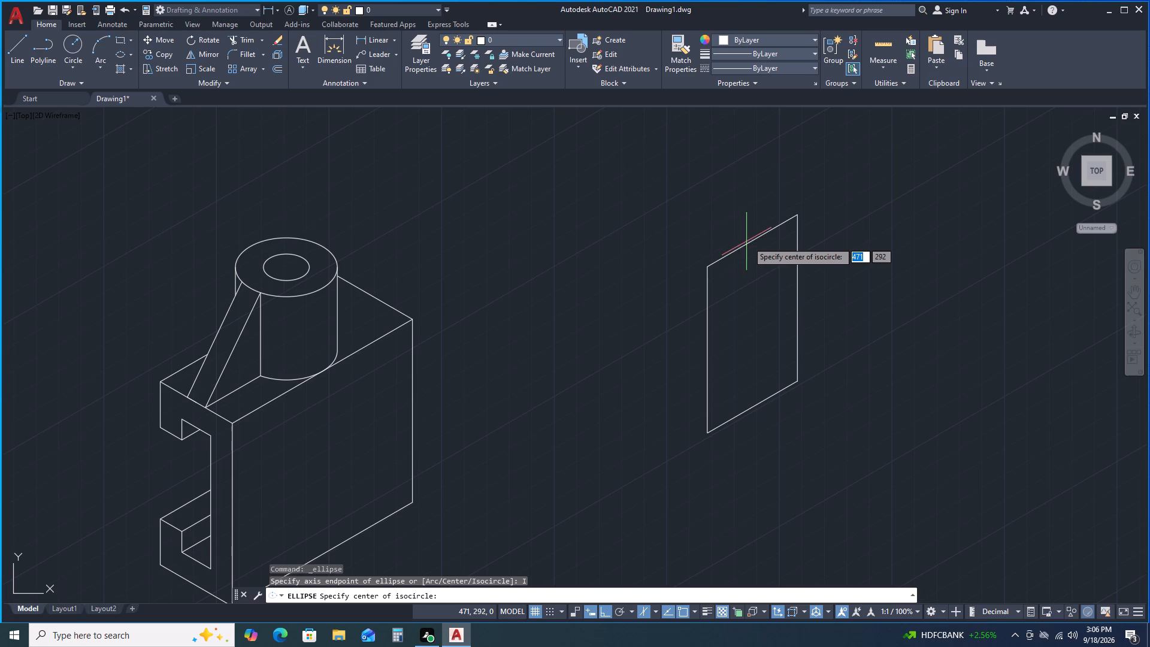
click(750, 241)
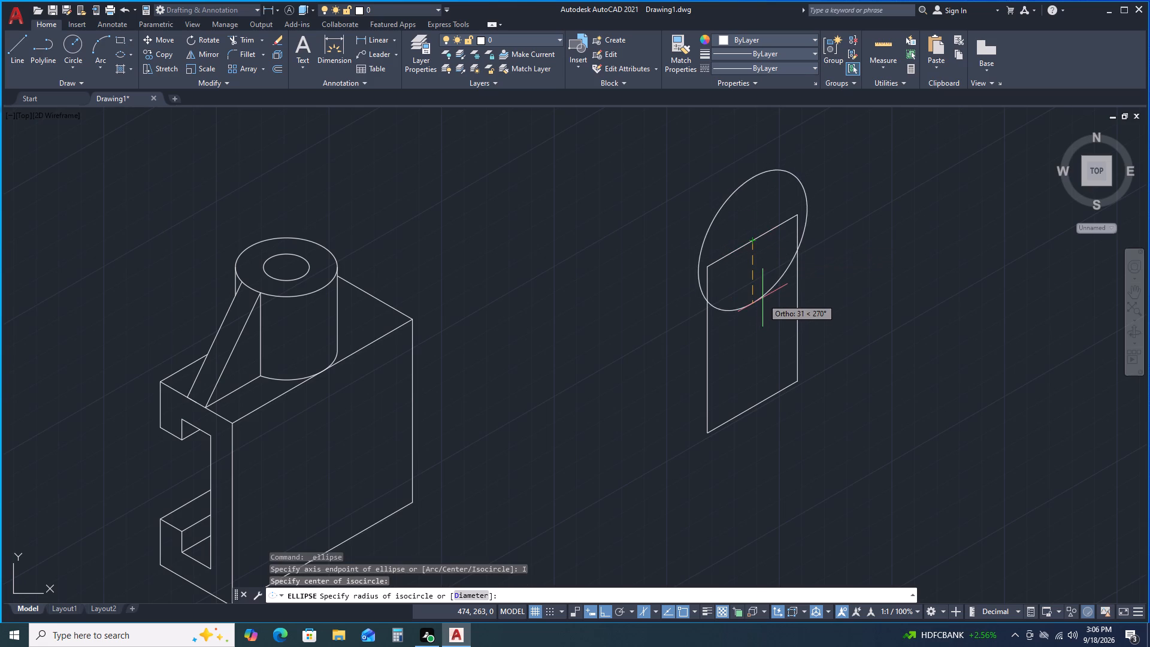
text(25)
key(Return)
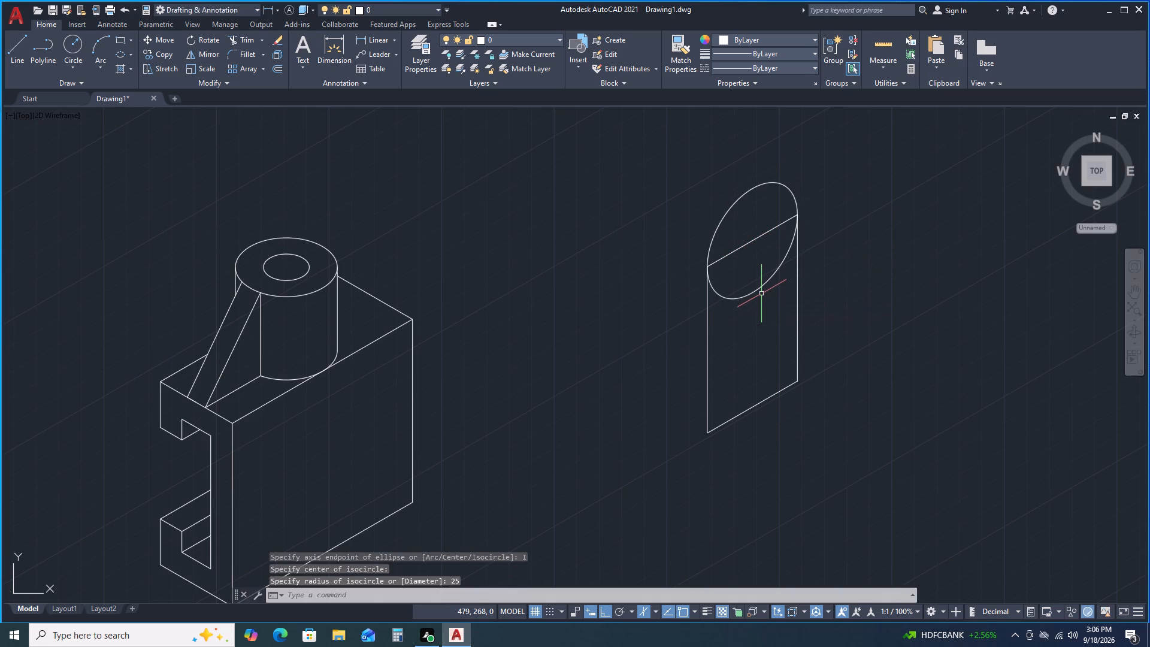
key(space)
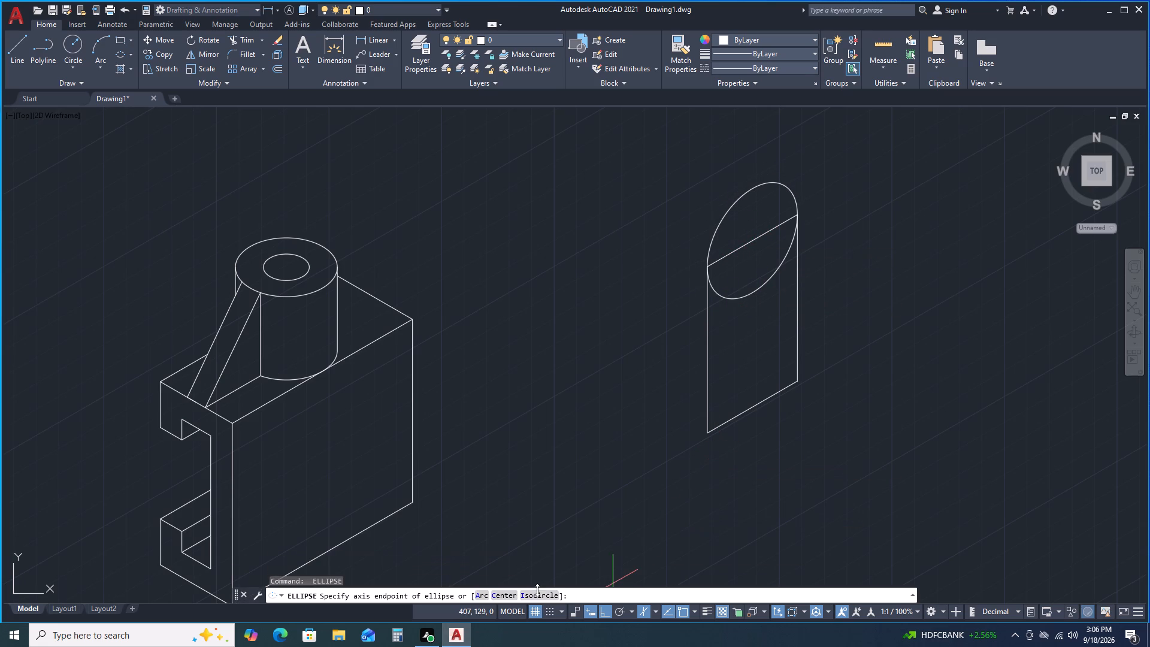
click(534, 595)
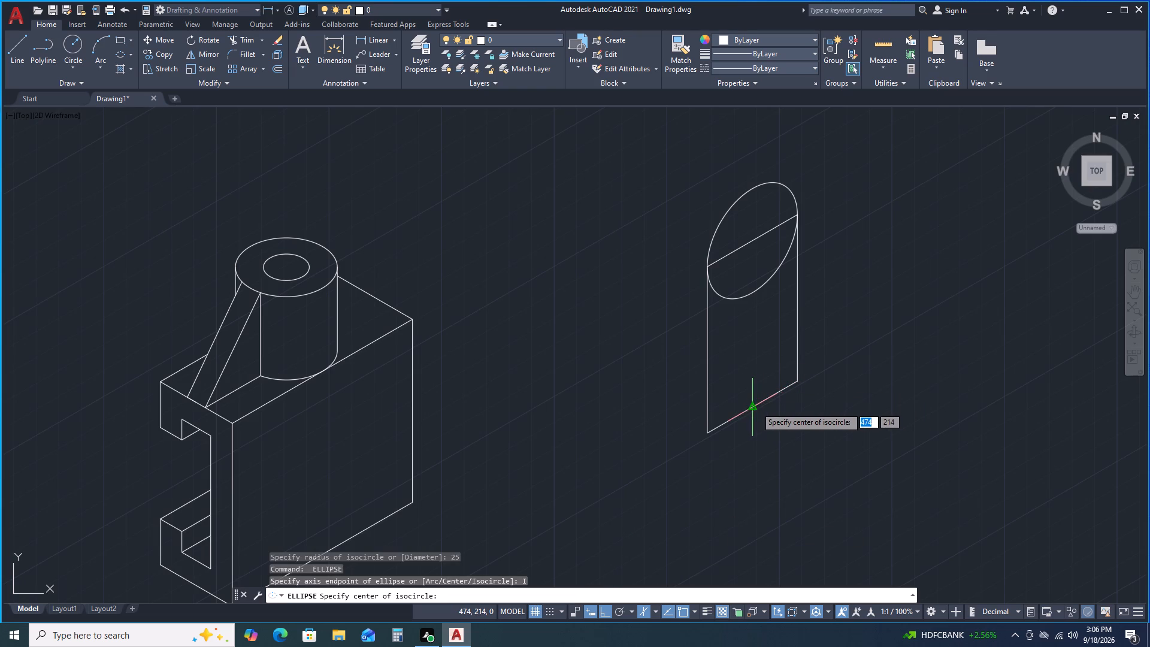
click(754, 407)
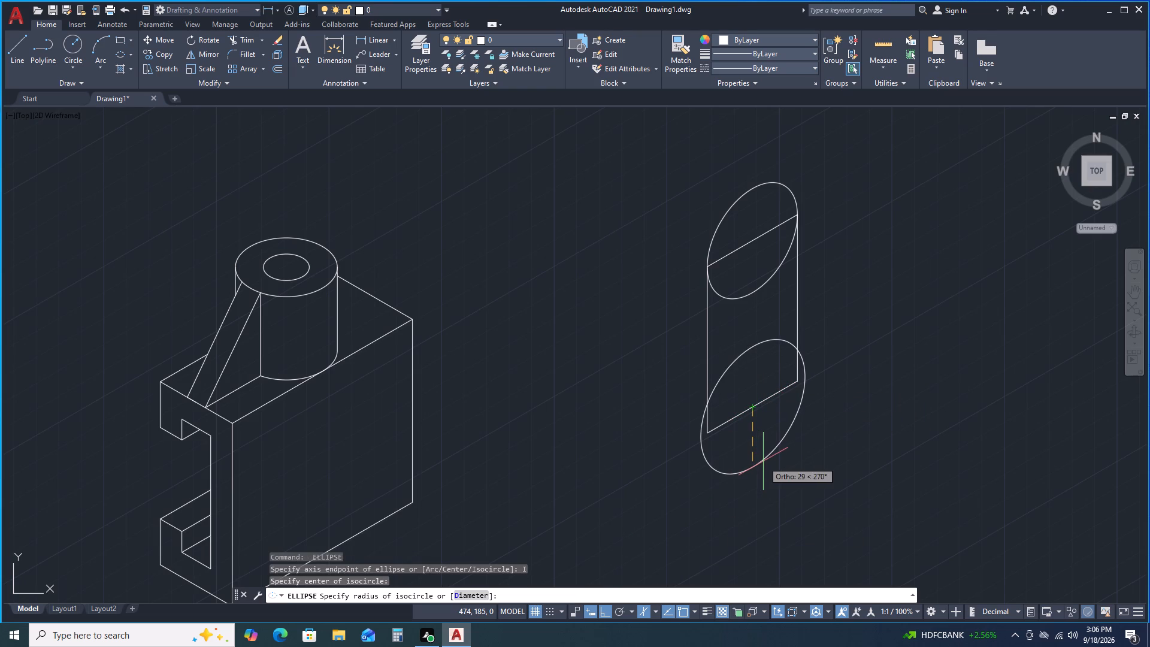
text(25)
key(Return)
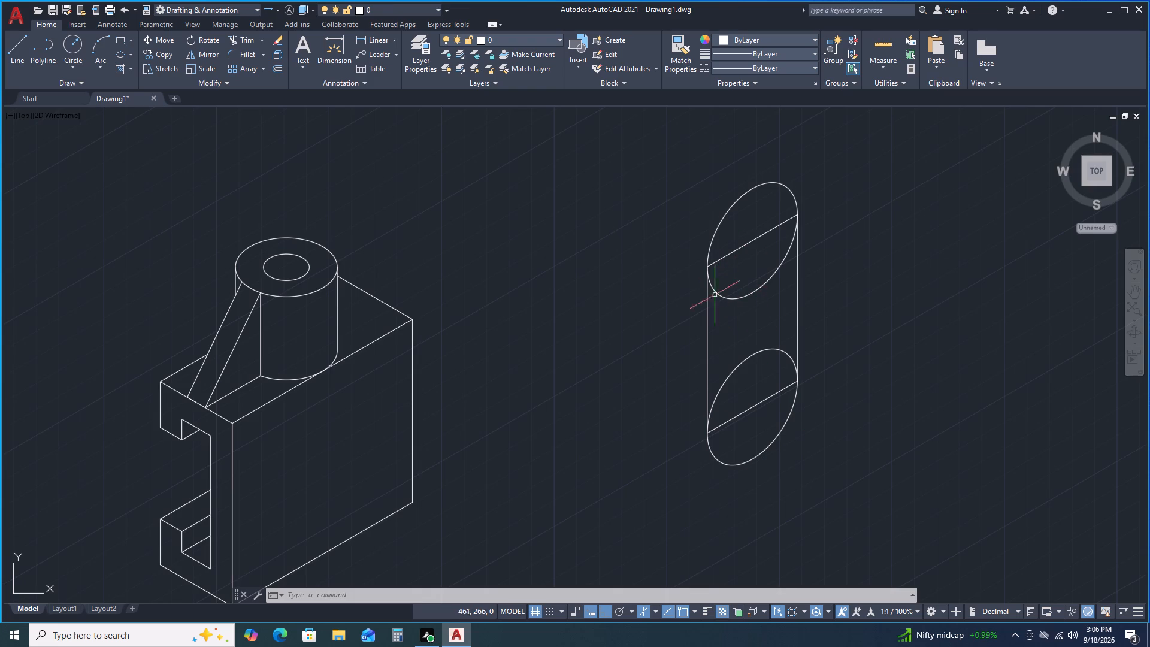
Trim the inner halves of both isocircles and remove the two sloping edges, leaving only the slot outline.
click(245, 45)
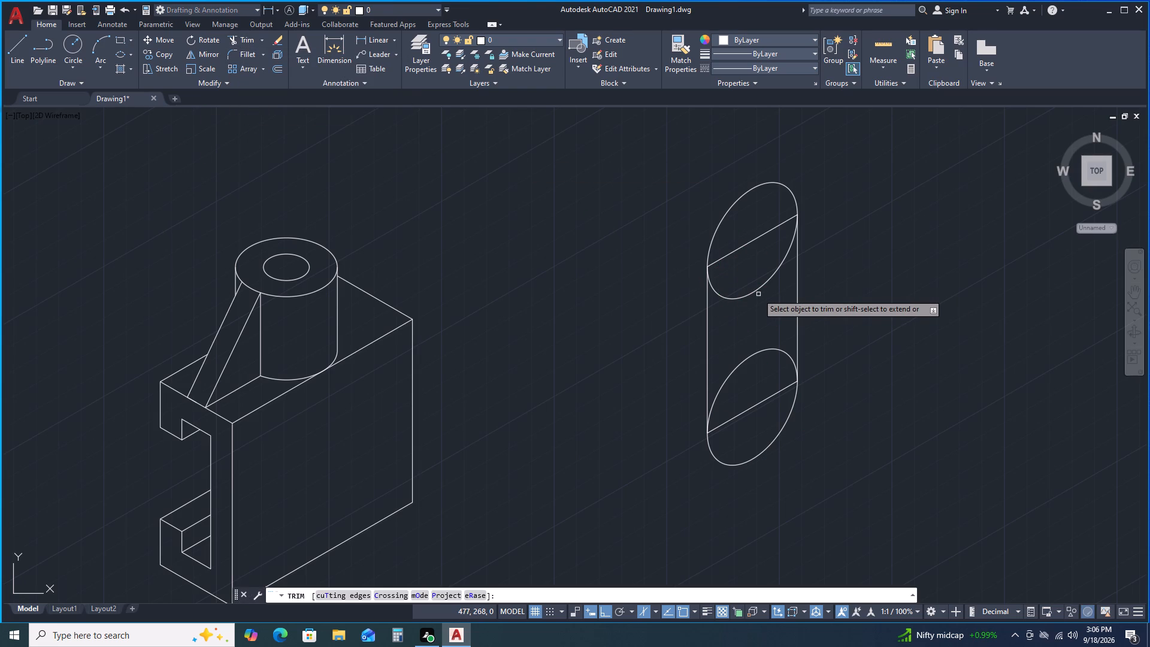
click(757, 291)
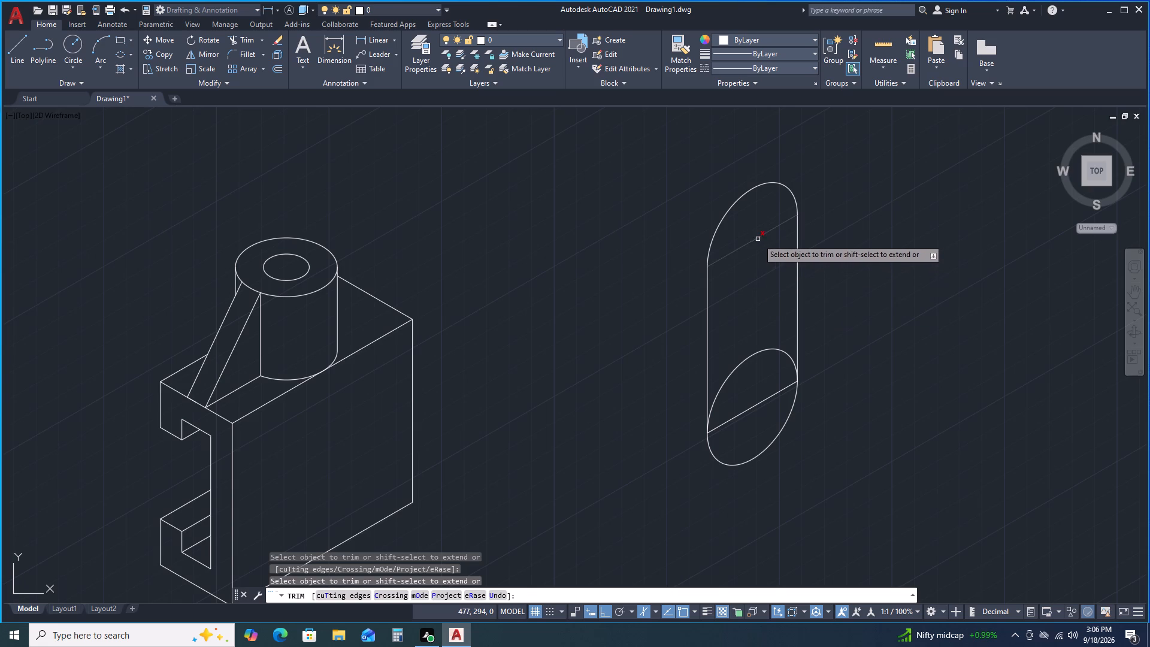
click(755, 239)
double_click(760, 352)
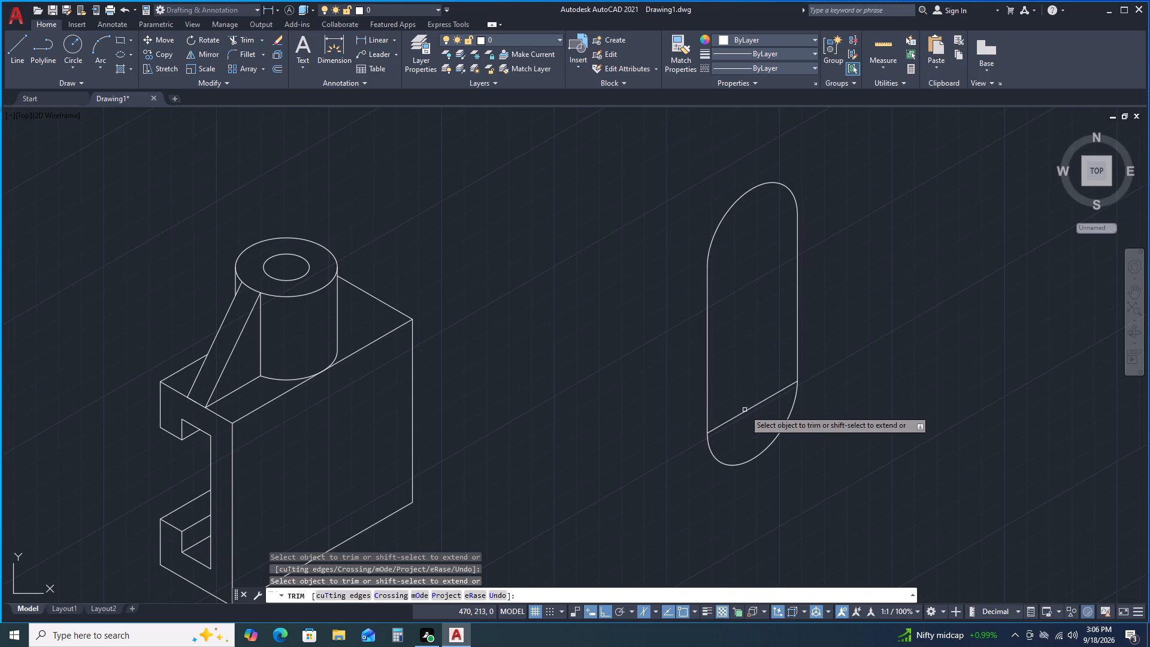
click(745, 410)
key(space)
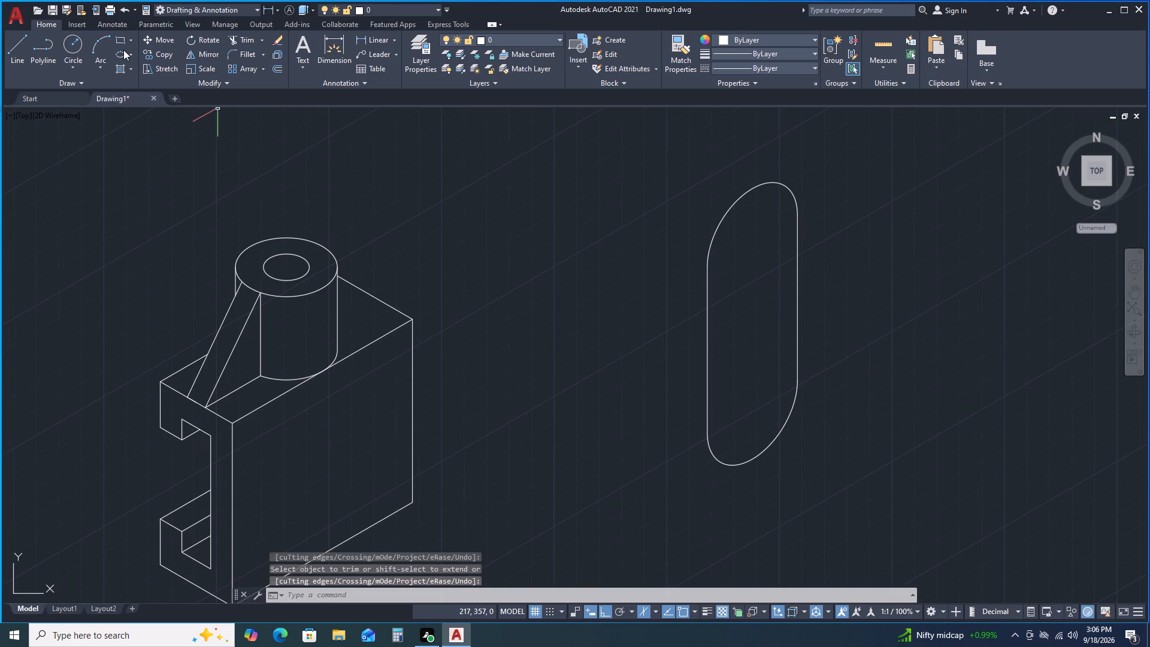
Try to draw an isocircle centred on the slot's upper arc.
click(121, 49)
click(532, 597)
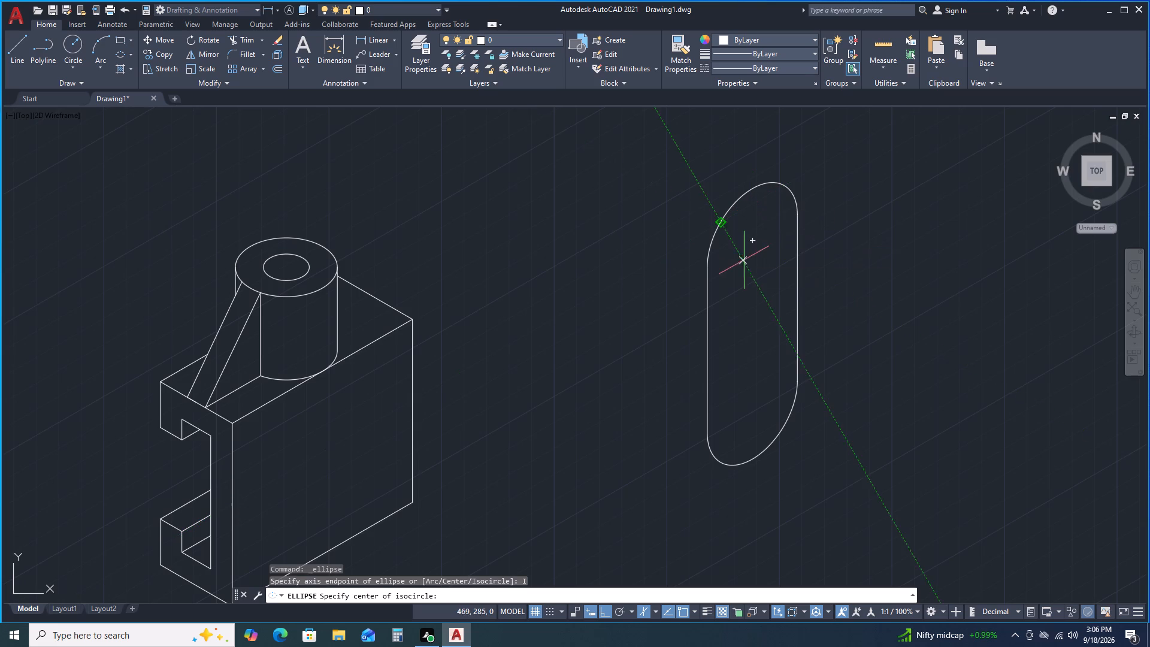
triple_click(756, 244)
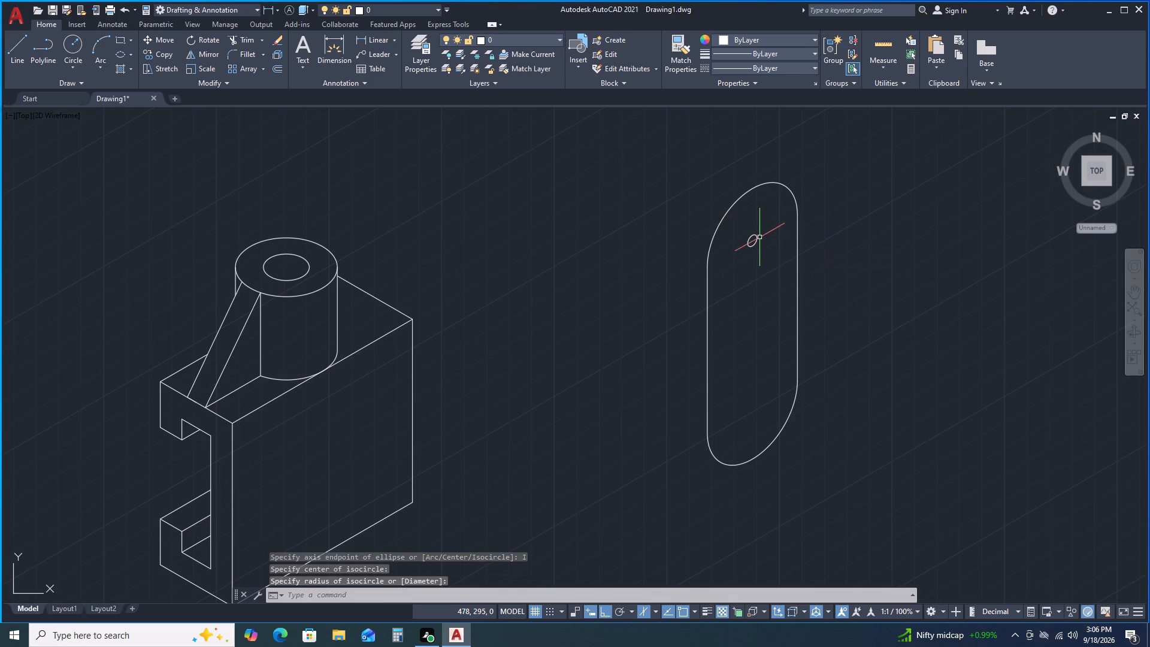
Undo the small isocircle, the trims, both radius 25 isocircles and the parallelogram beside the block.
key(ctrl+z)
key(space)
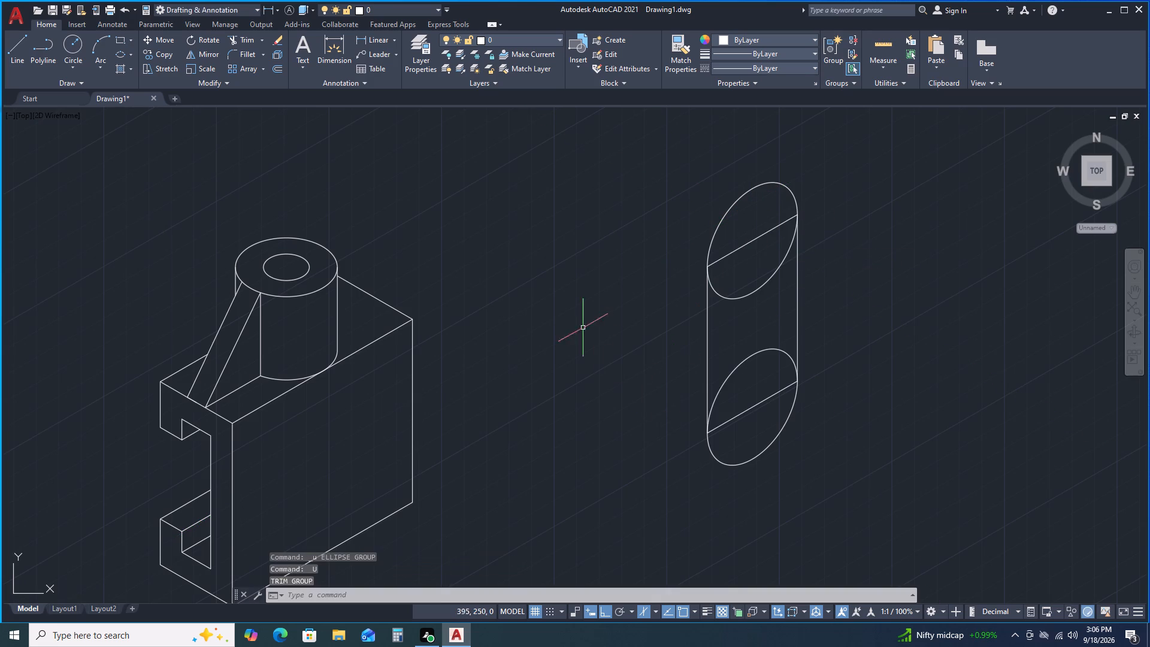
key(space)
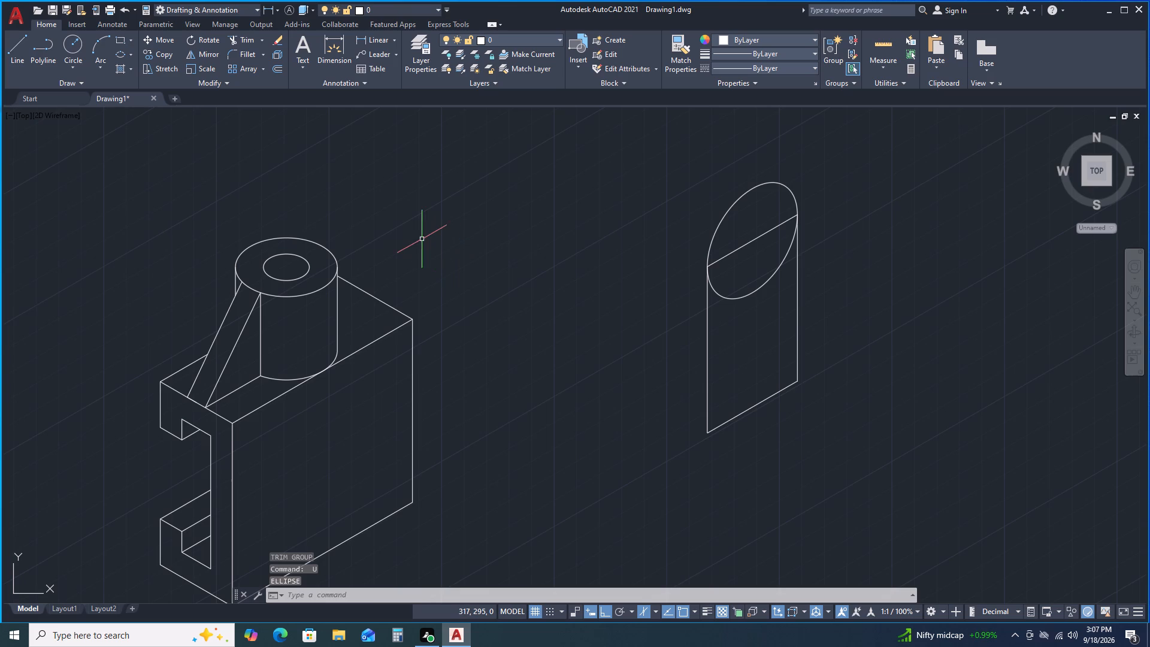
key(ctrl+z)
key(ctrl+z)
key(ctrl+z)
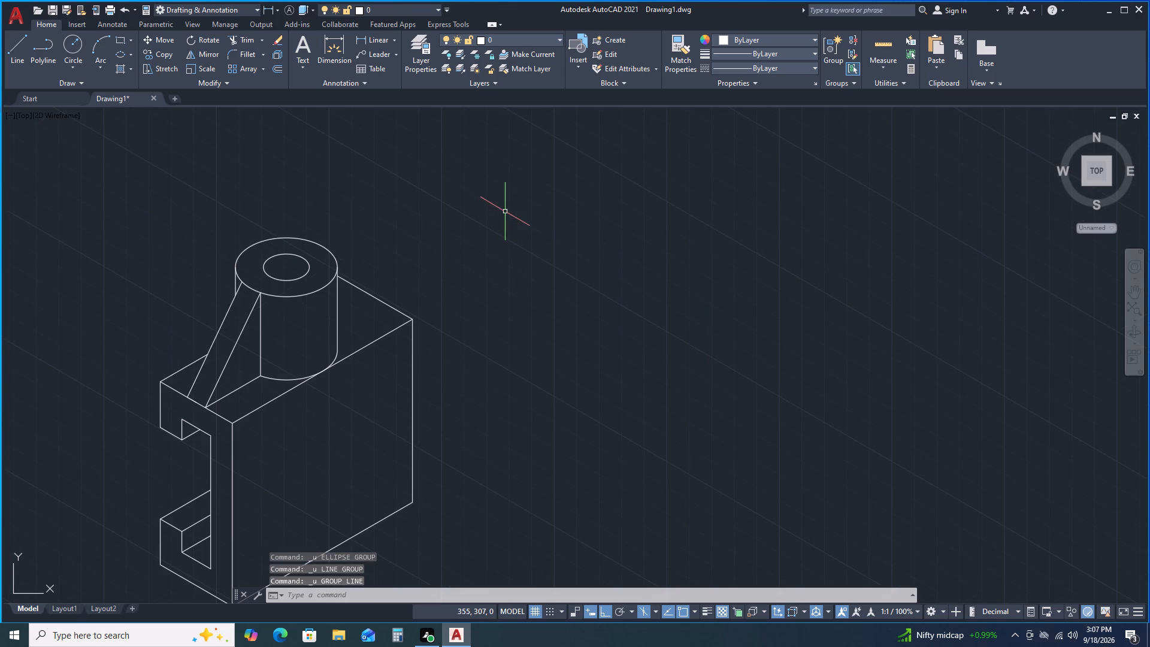
Draw an 80 by 50 parallelogram in the right isoplane beside the block, with vertical sides 80 long.
click(17, 41)
click(686, 263)
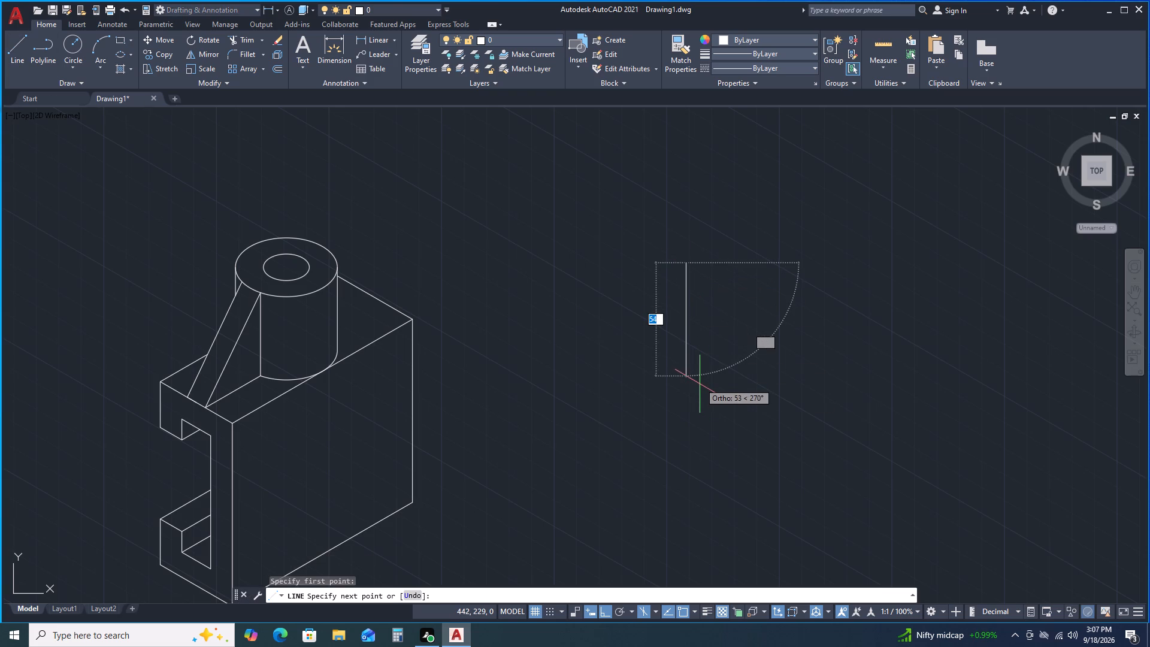
text(80)
key(Return)
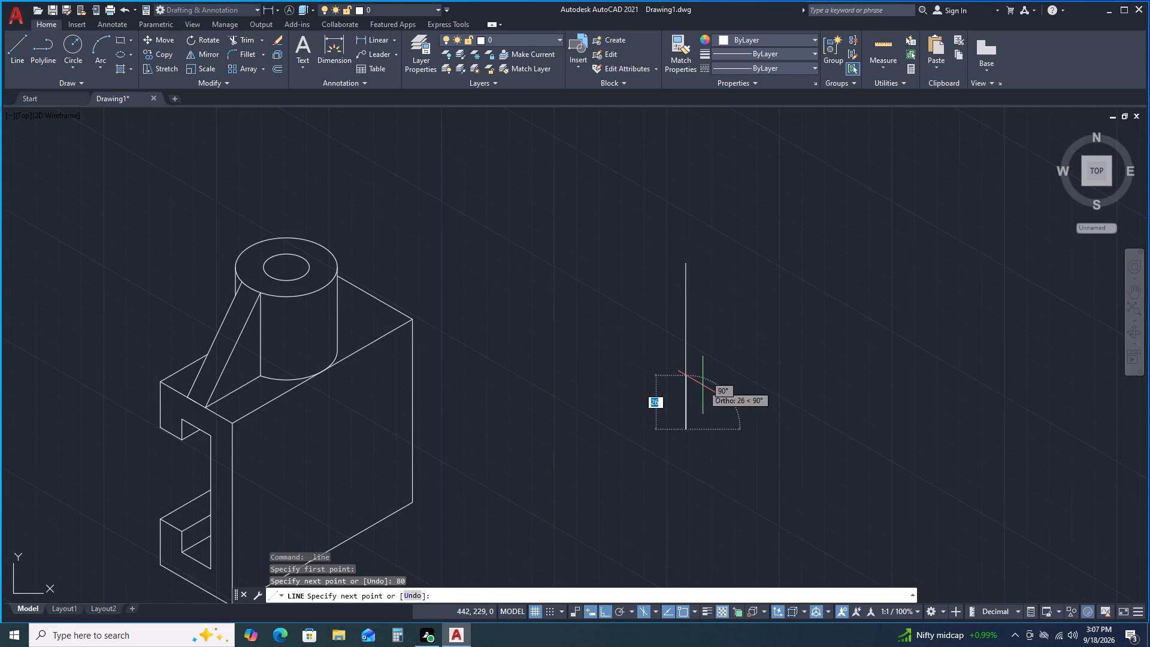
key(F5)
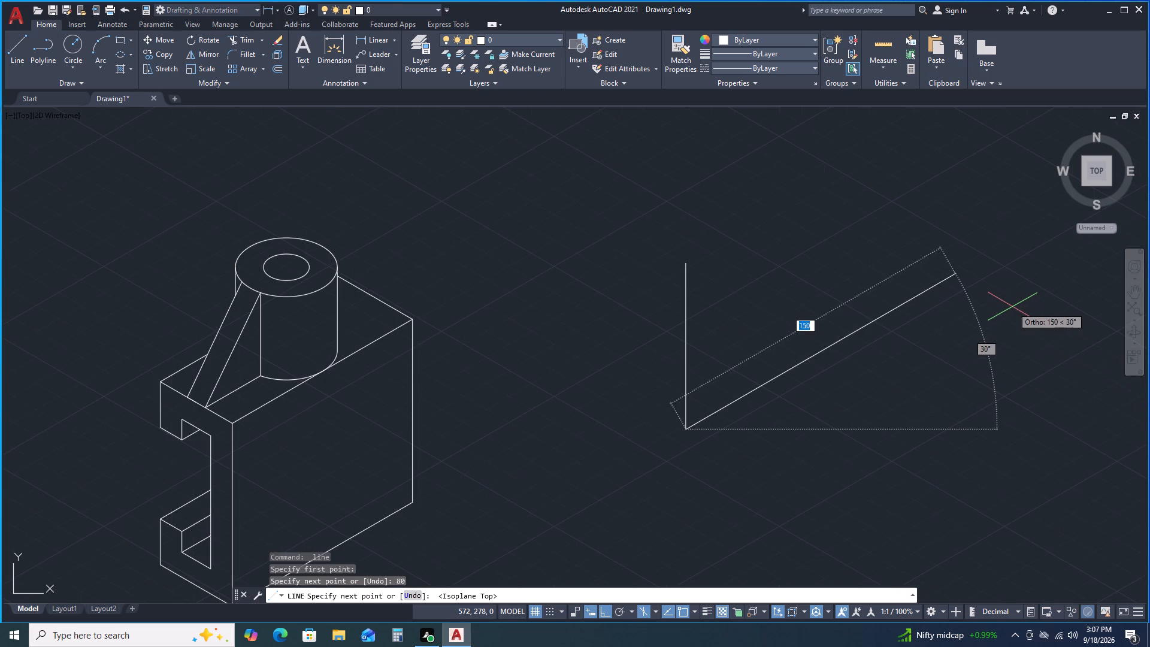
text(50)
key(Return)
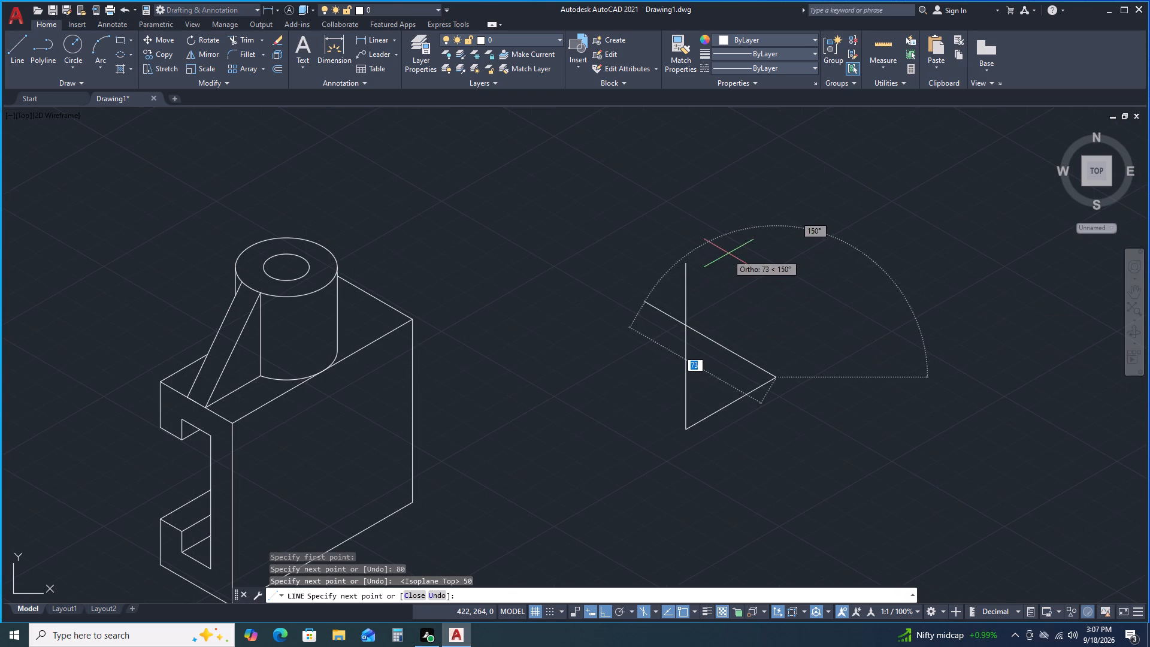
key(F5)
text(80)
key(Return)
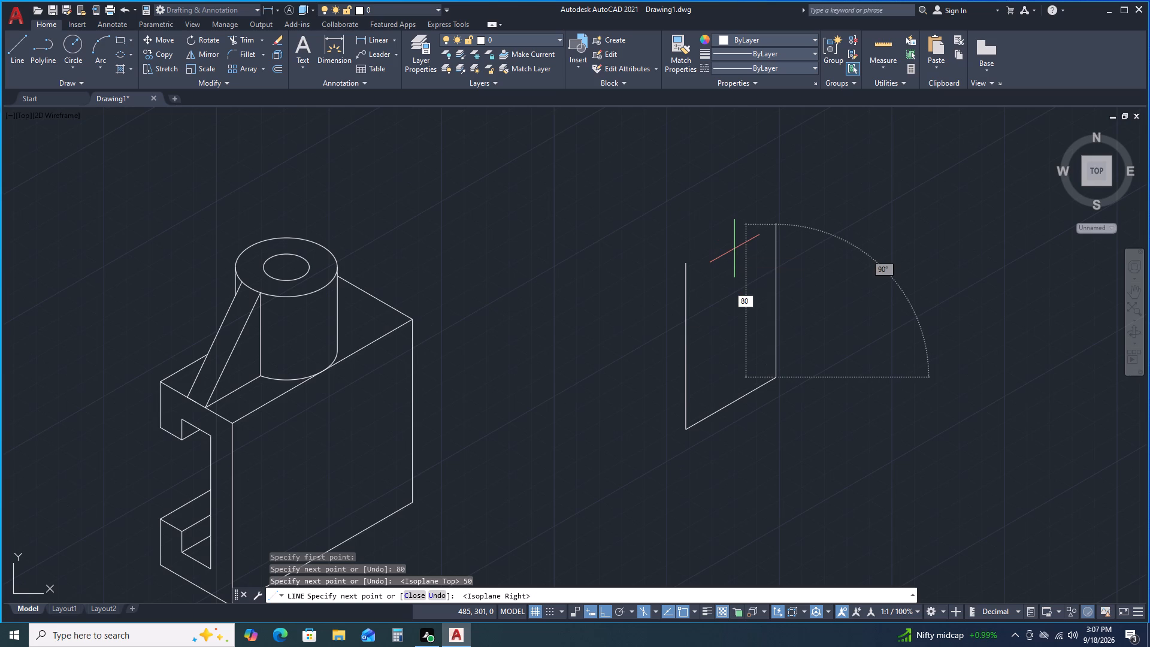
click(683, 264)
key(space)
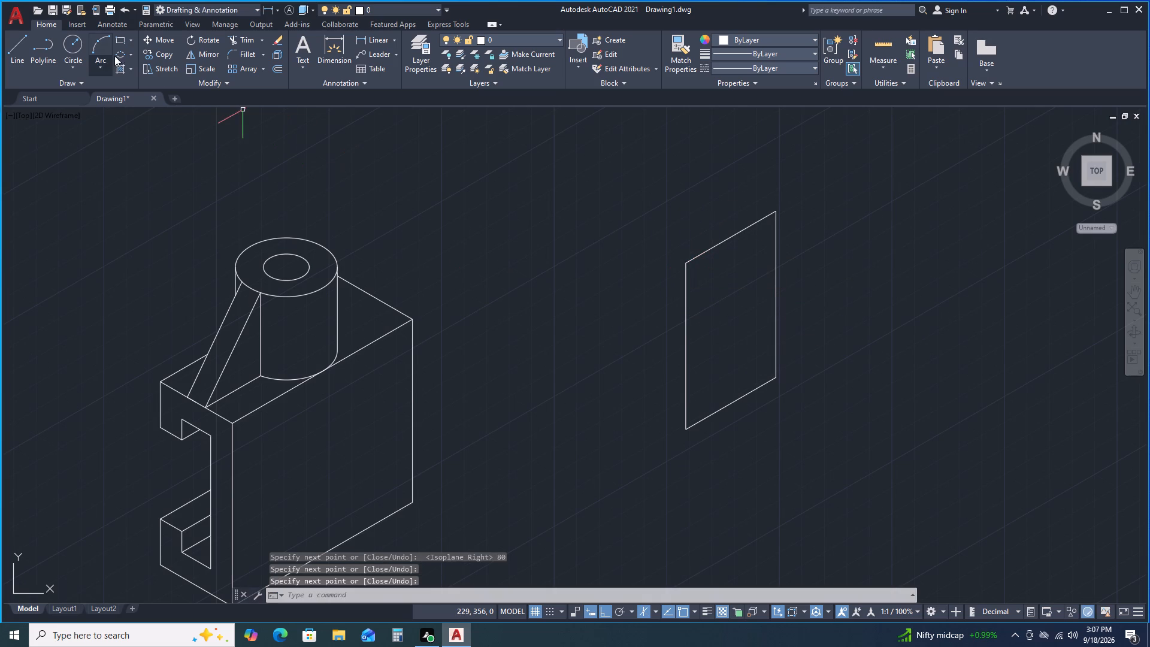
Draw two radius 25 isocircles in the right isoplane, centred on the midpoints of the parallelogram's upper and lower sloping edges.
click(119, 54)
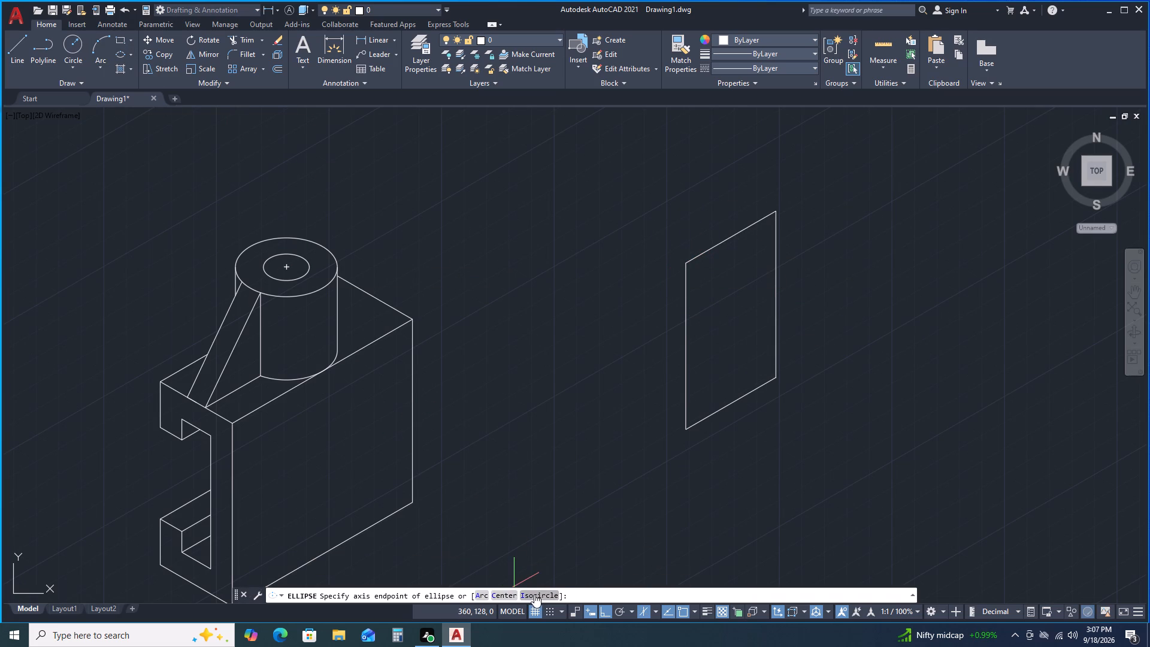
click(534, 594)
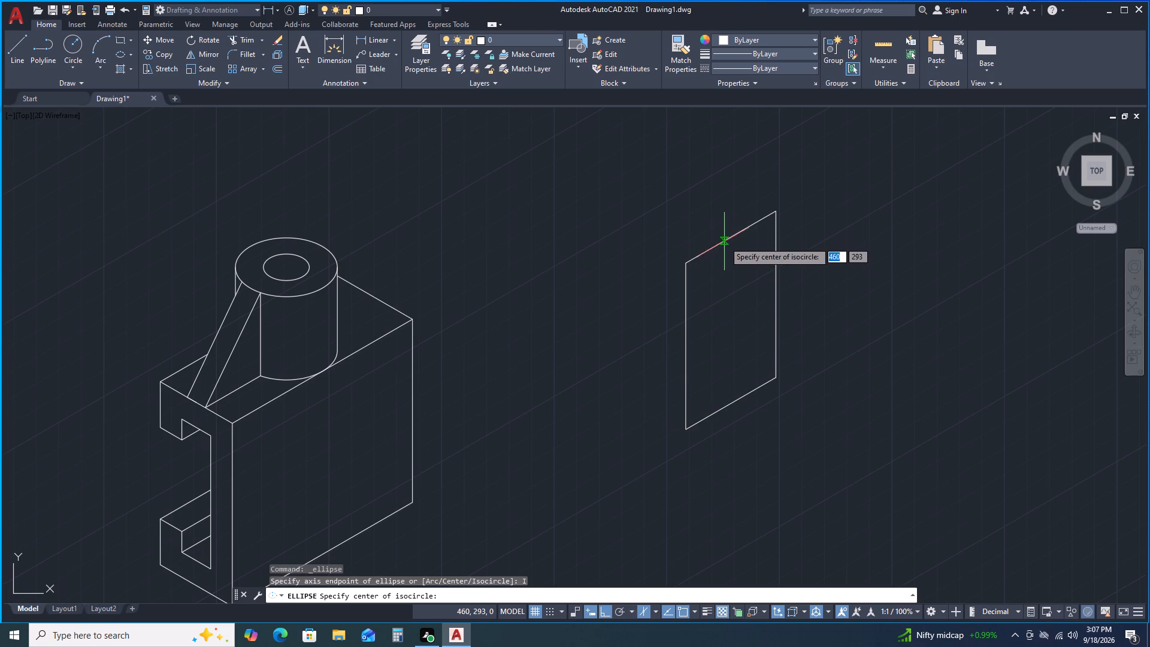
click(732, 235)
text(25)
key(Return)
key(space)
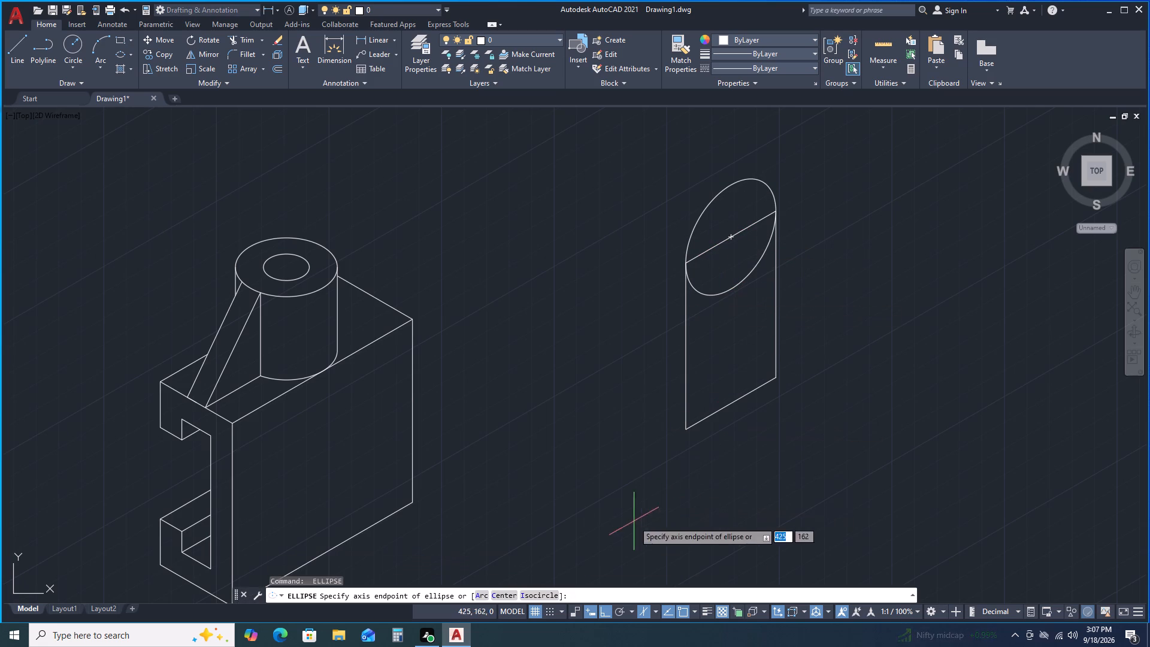
double_click(534, 598)
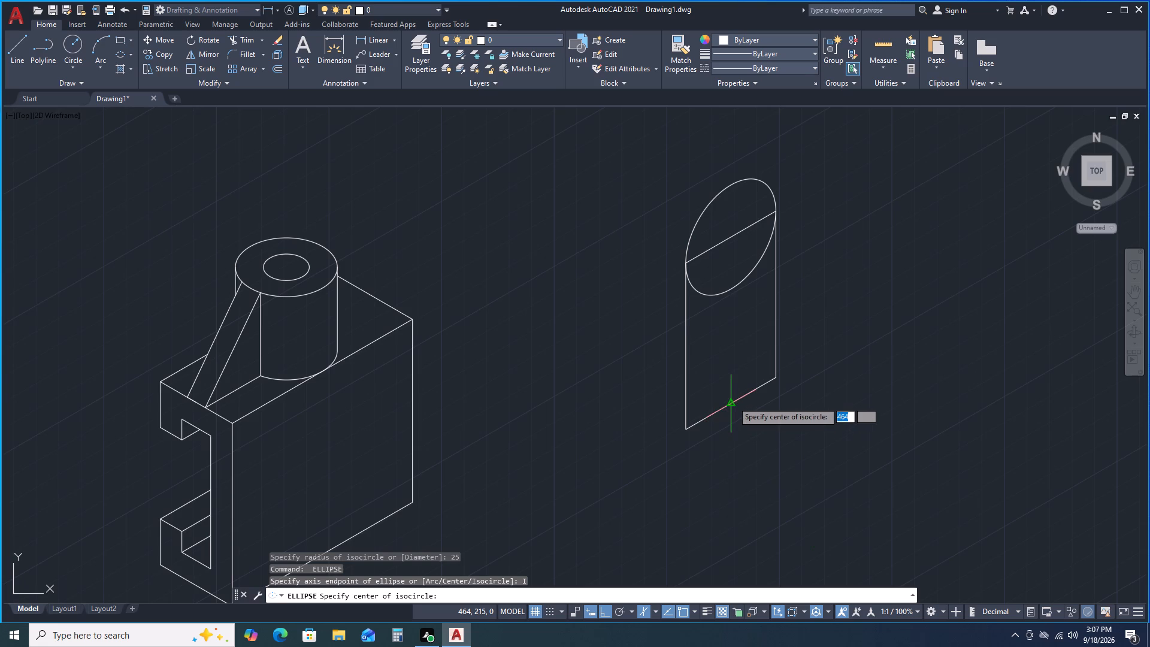
click(732, 402)
text(25)
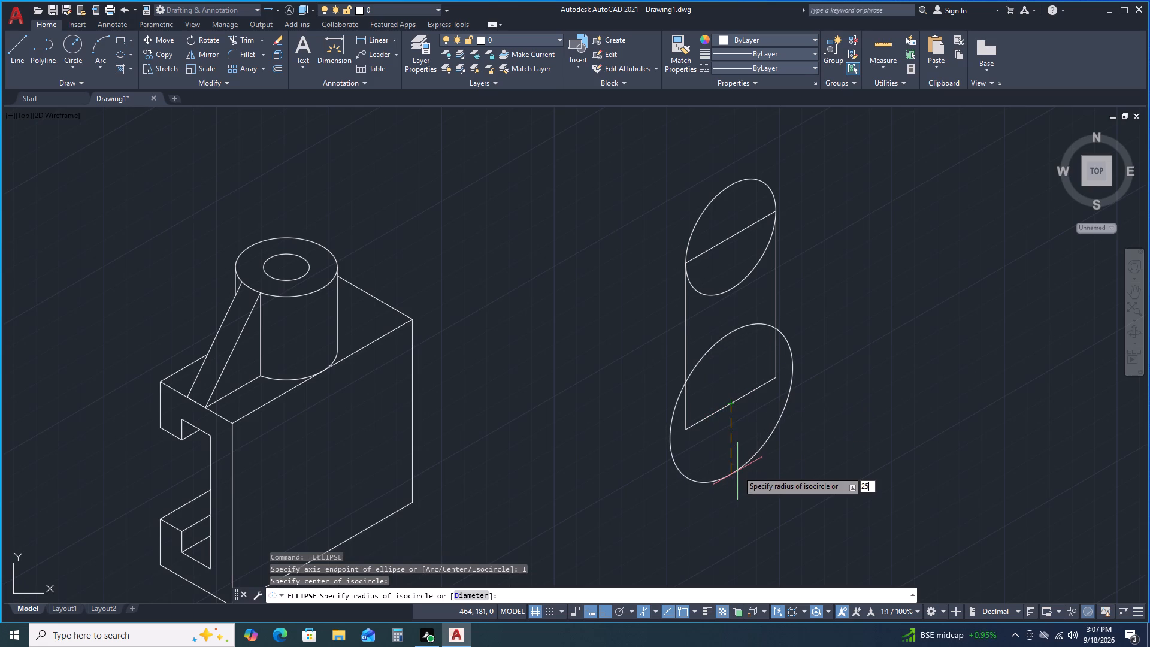
key(Return)
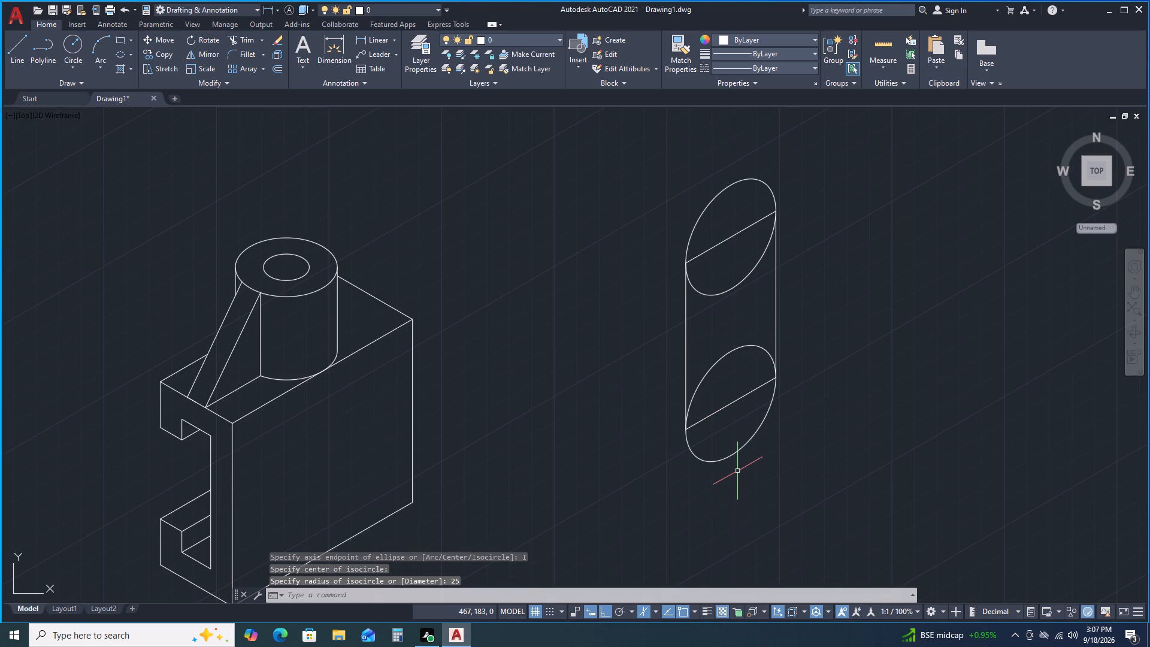
Trim the inner halves of both isocircles and remove the two sloping edges, leaving only the slot outline.
double_click(244, 37)
click(739, 286)
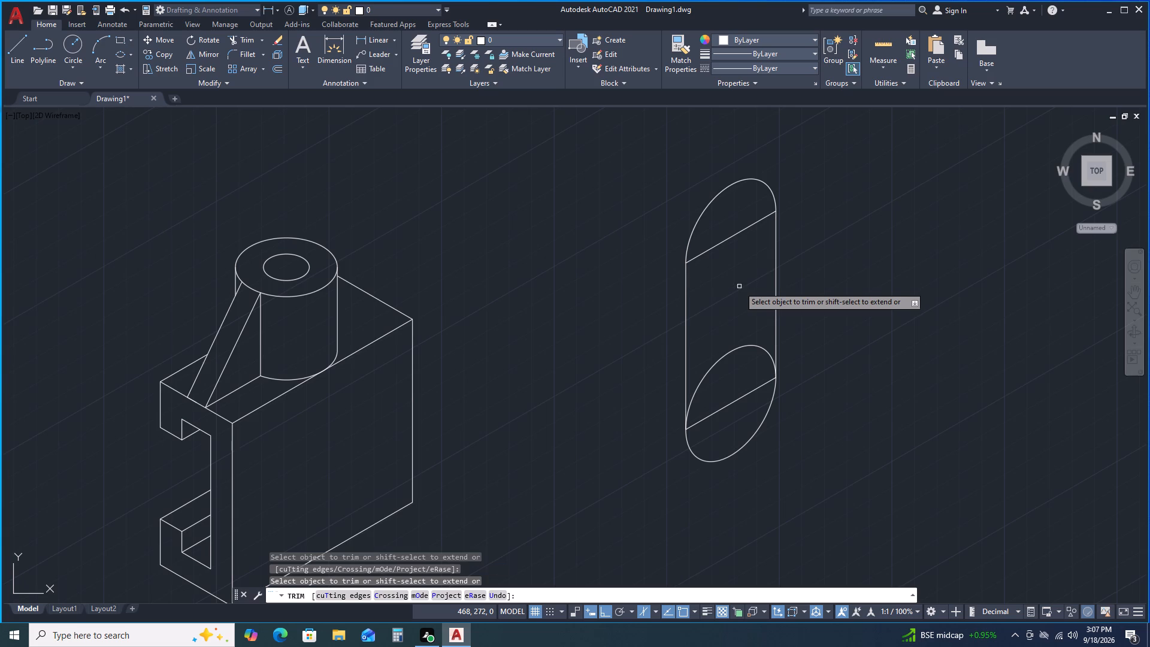
double_click(723, 243)
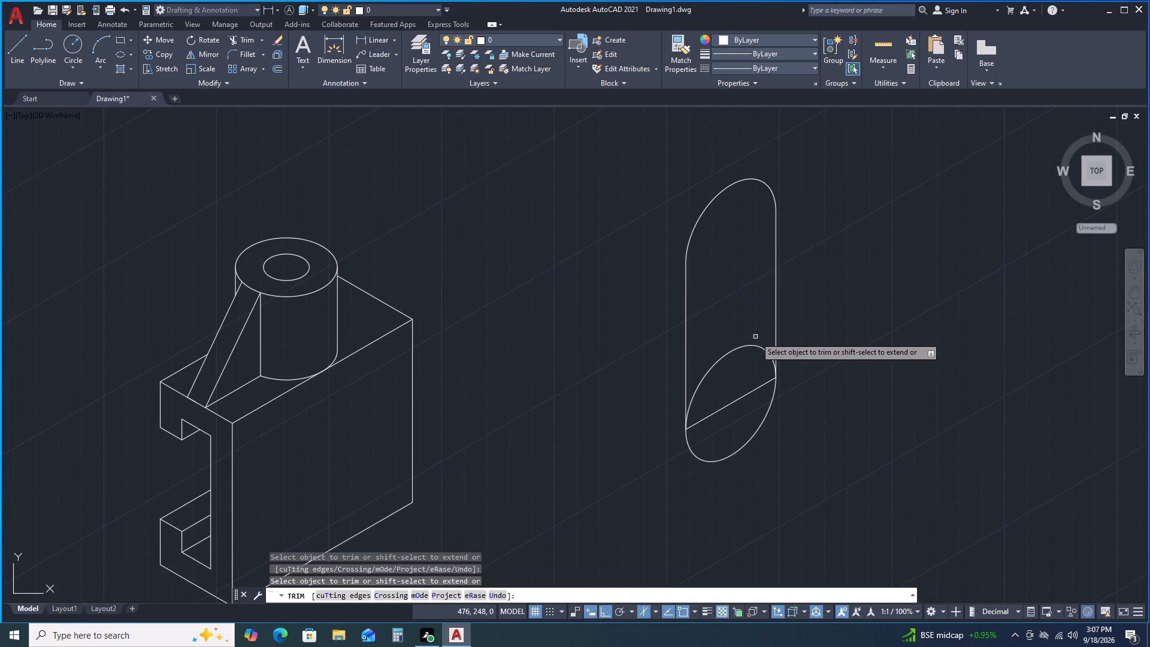
click(739, 349)
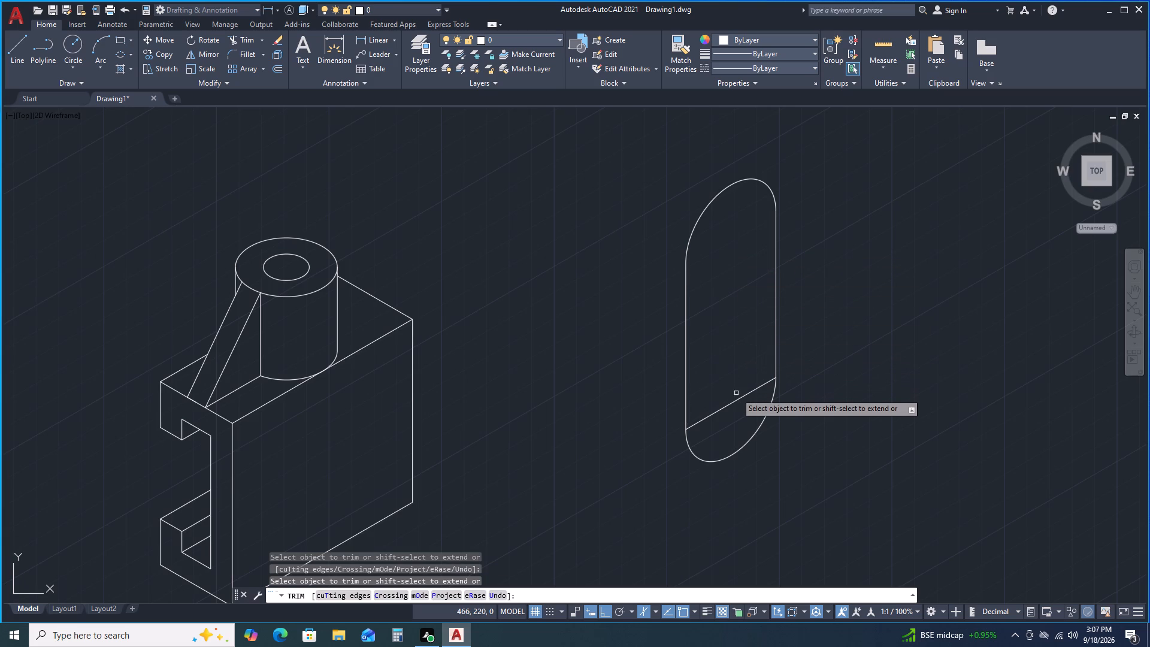
click(739, 399)
key(space)
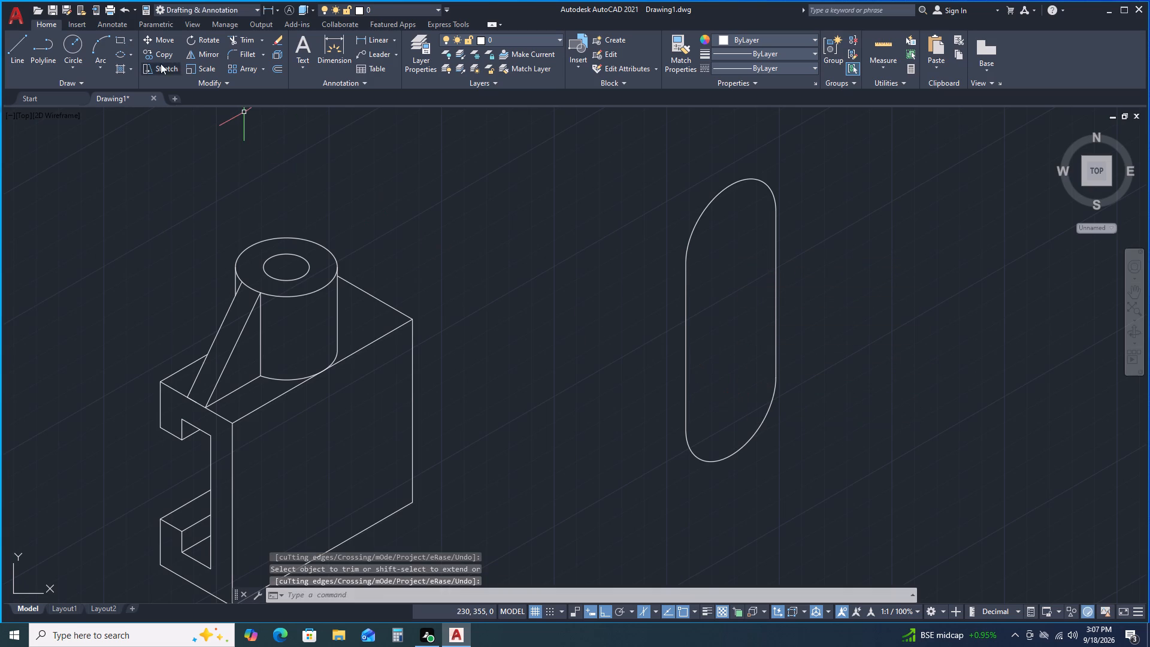
Draw two radius 15 isocircles inside the slot outline, concentric with its upper and lower end arcs.
click(123, 52)
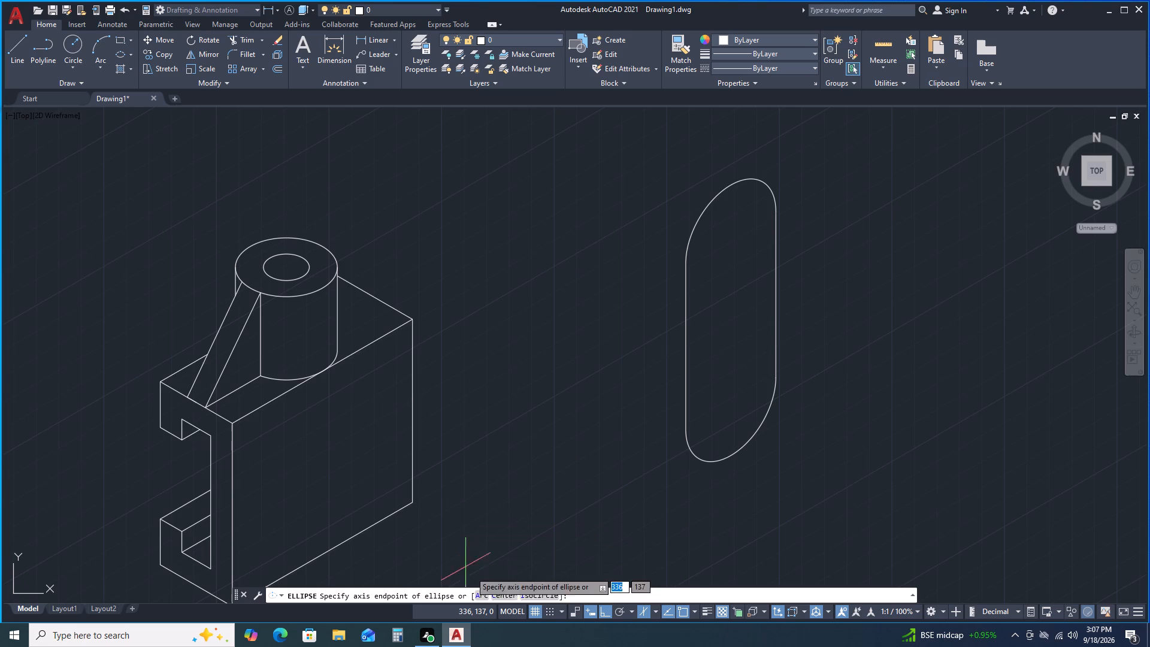
click(534, 593)
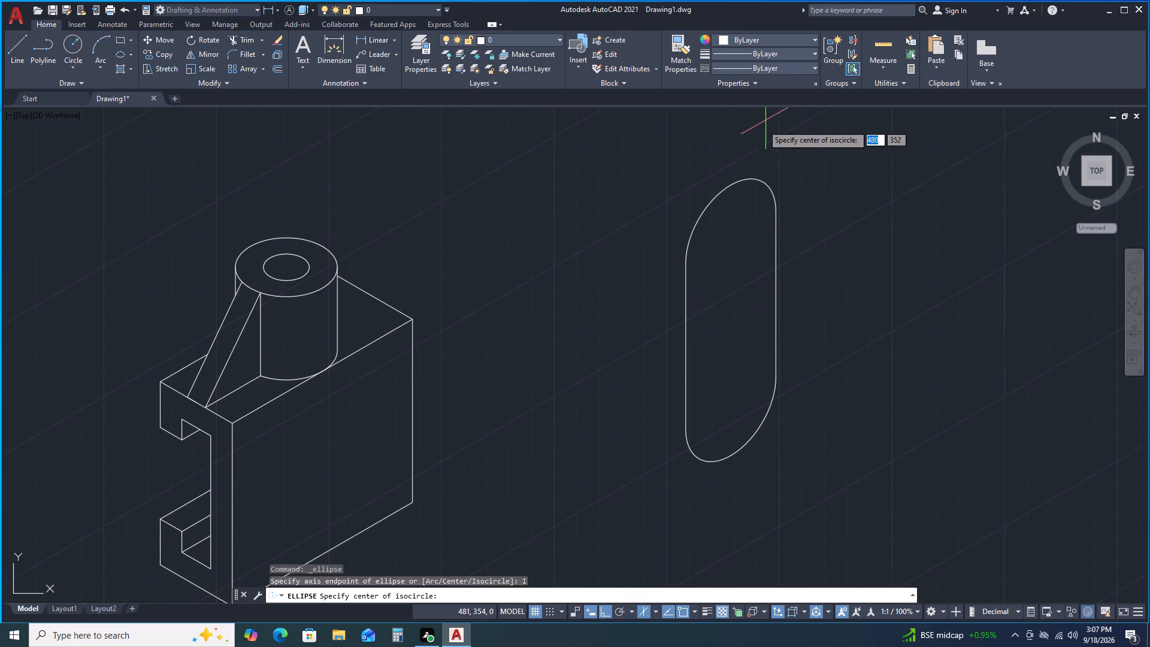
double_click(734, 237)
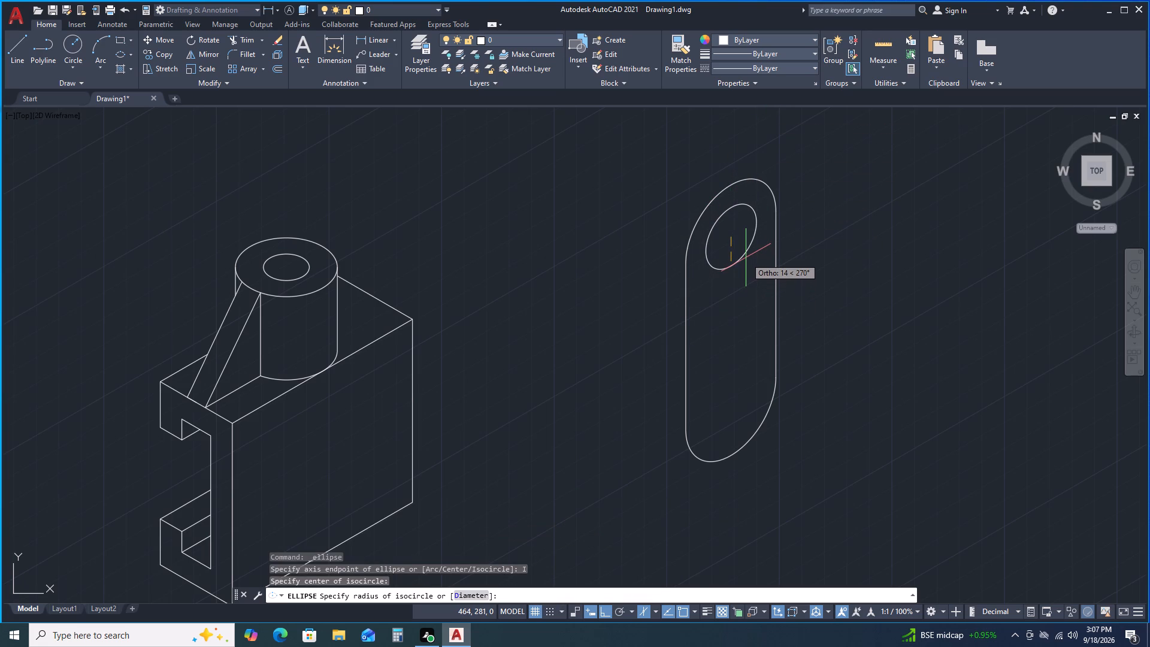
text(15)
key(Return)
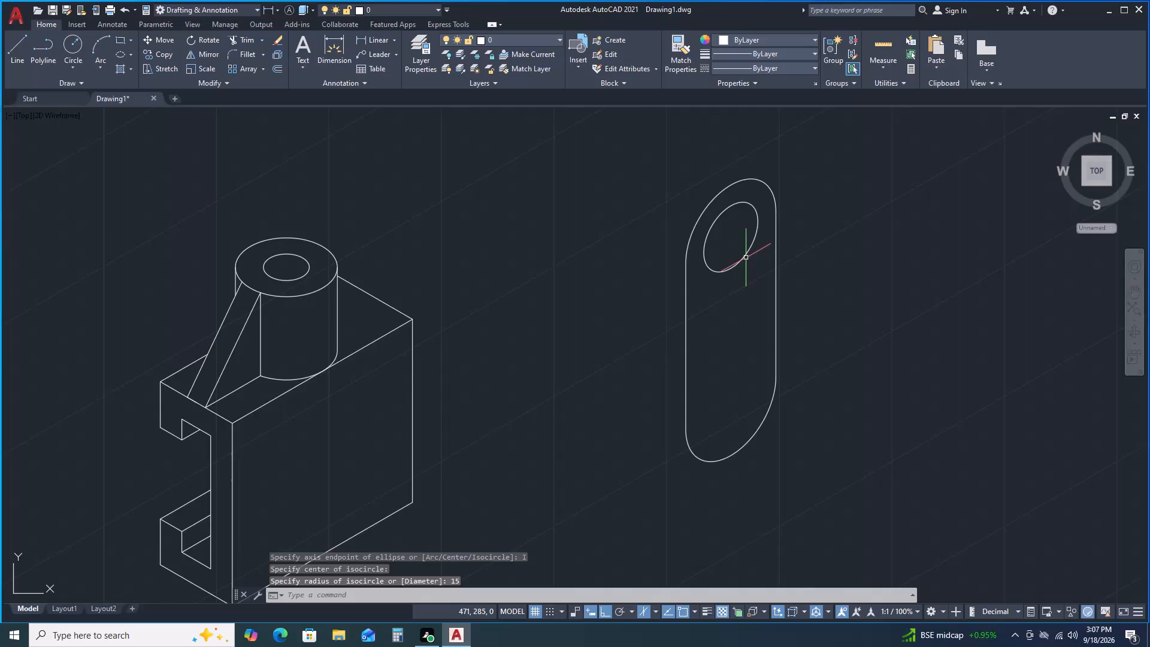
key(space)
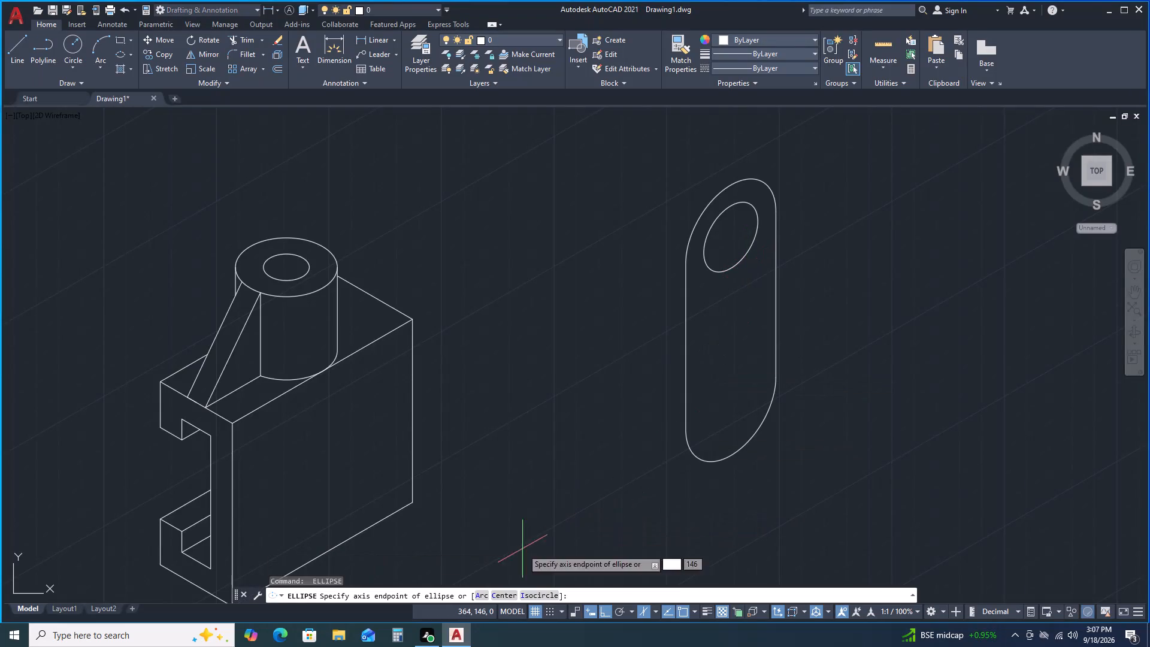
click(530, 595)
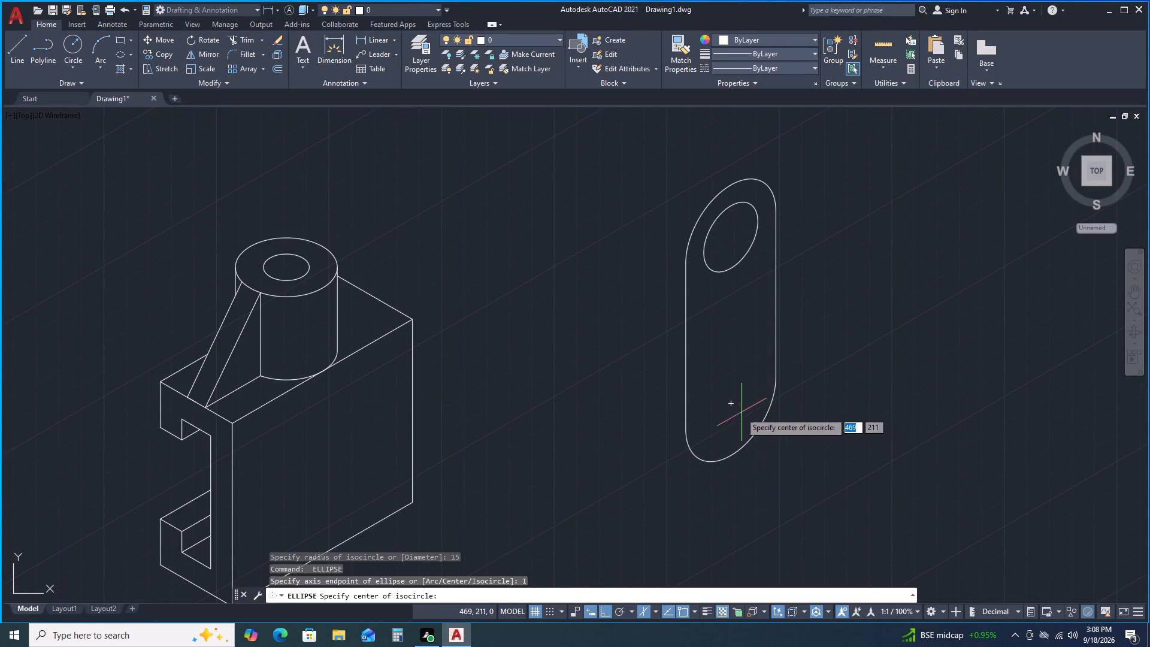
click(730, 404)
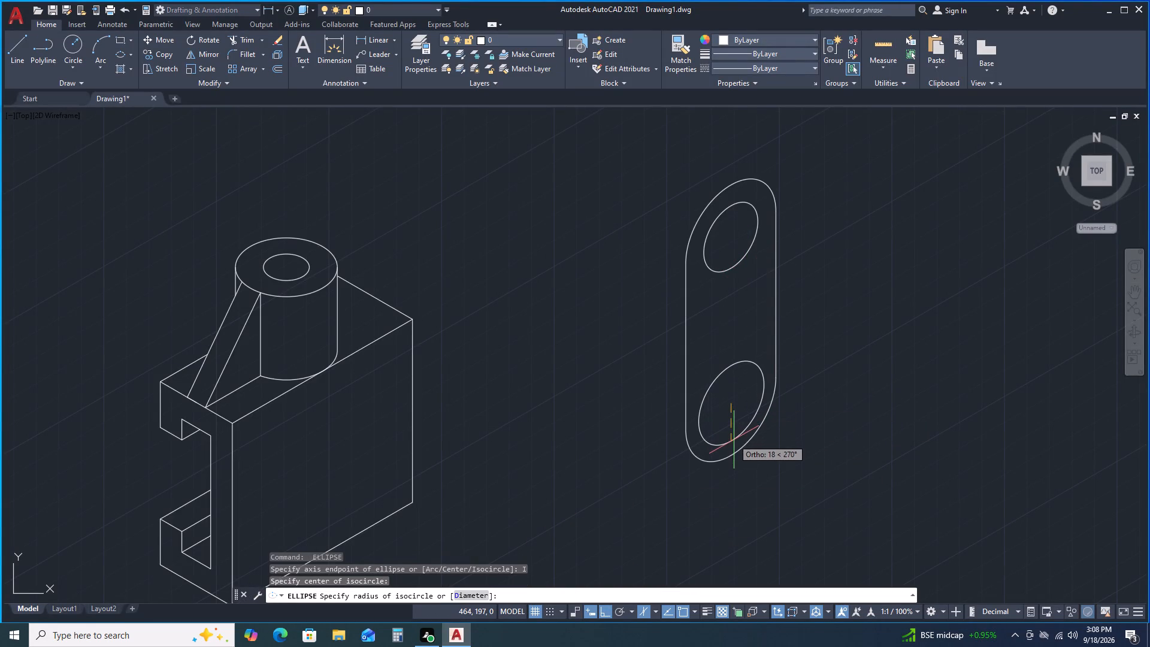
key(1)
key(5)
key(Return)
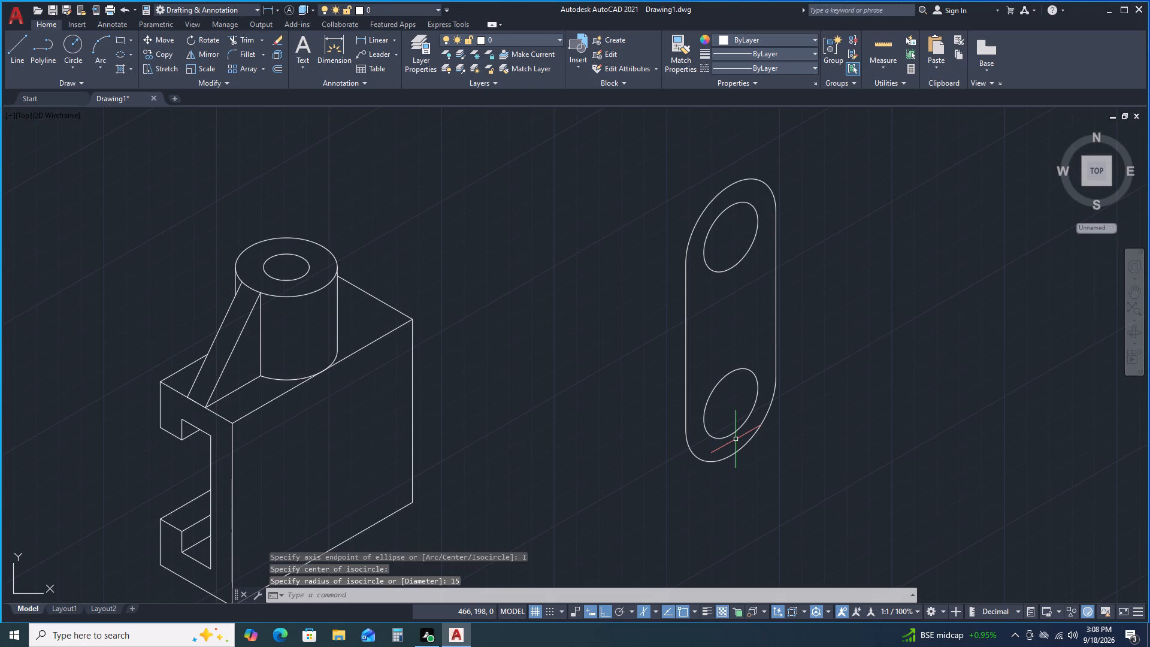
Join the left and right sides of the two radius 15 isocircles with two lines running down the slot.
click(11, 47)
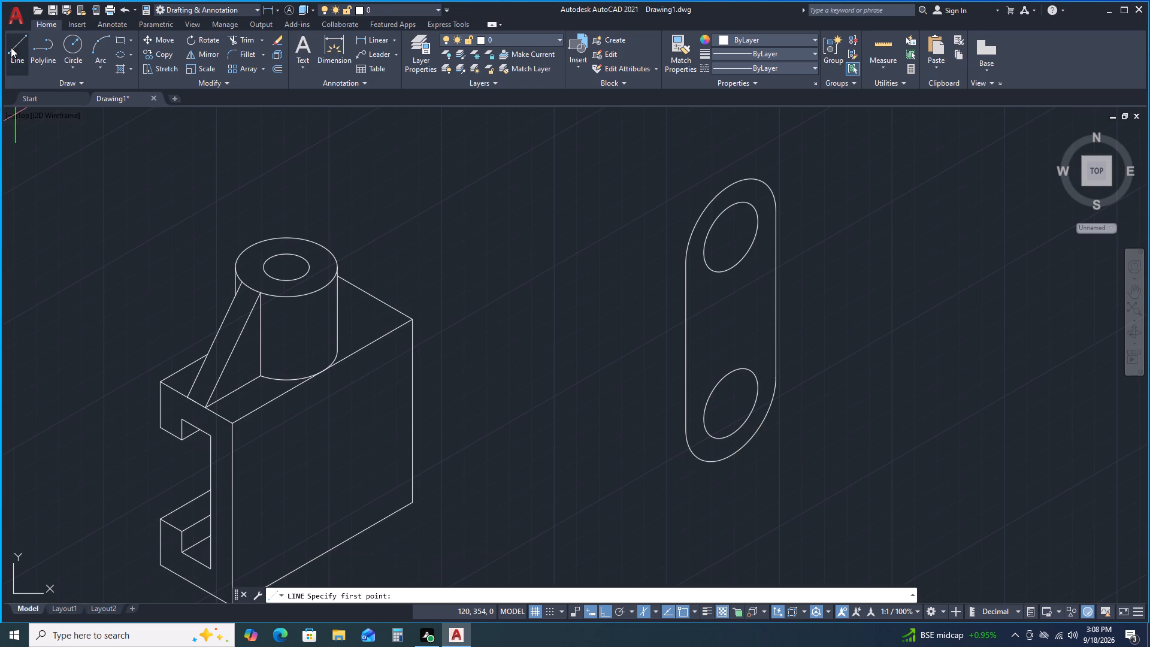
double_click(703, 259)
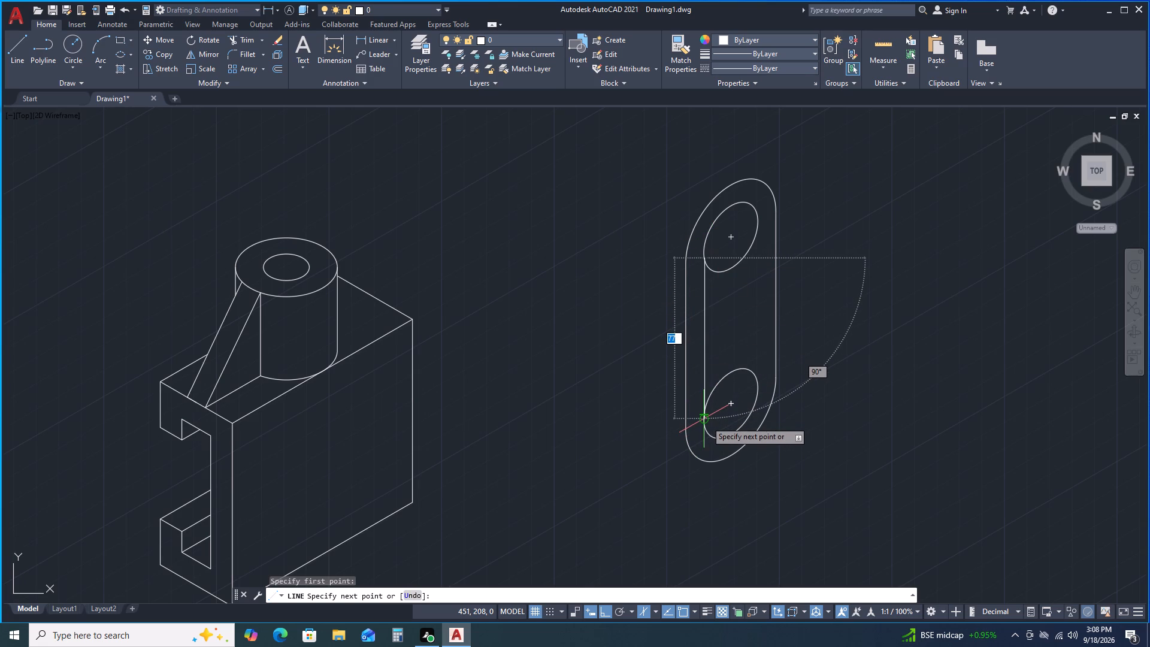
double_click(706, 421)
key(space)
key(space)
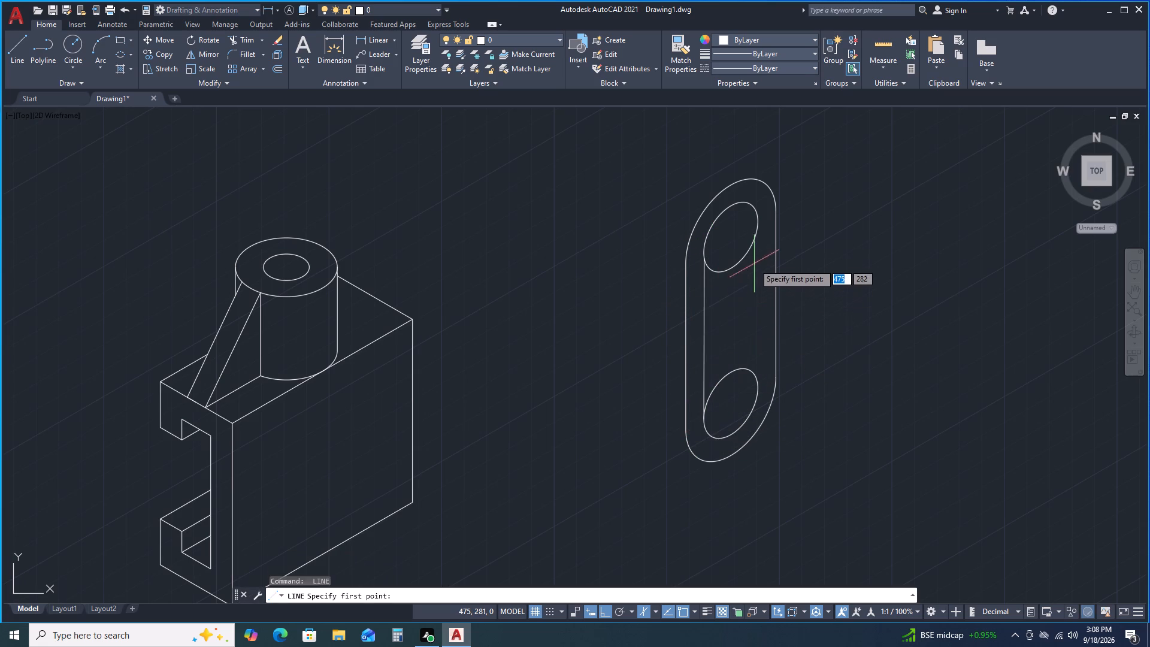
click(755, 236)
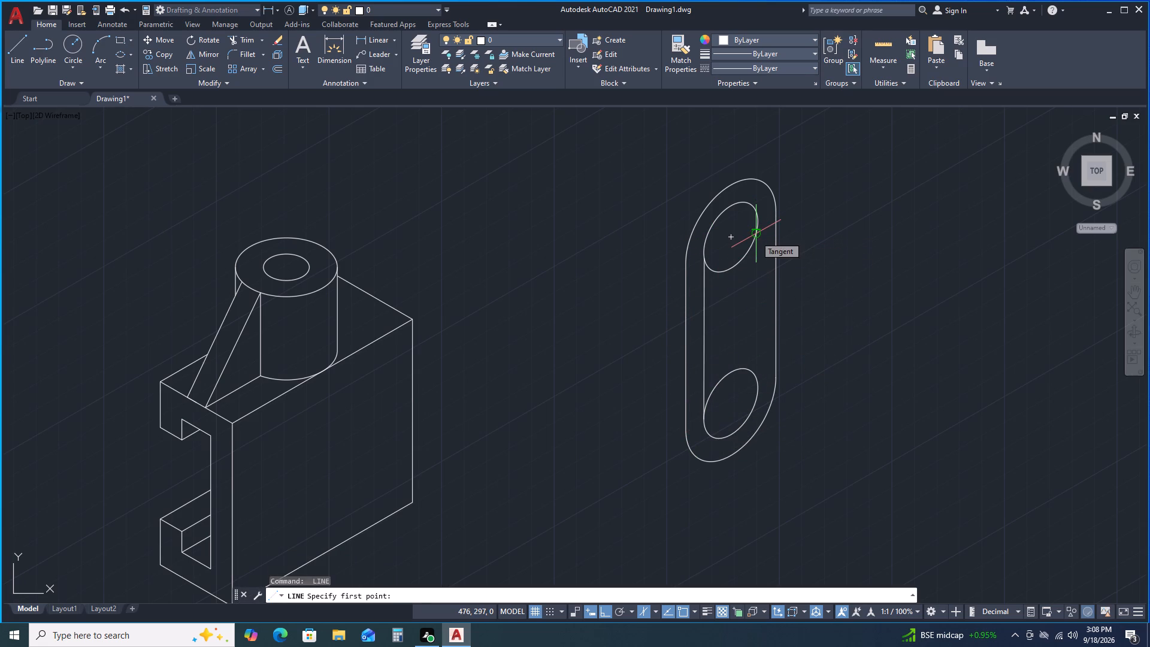
click(758, 385)
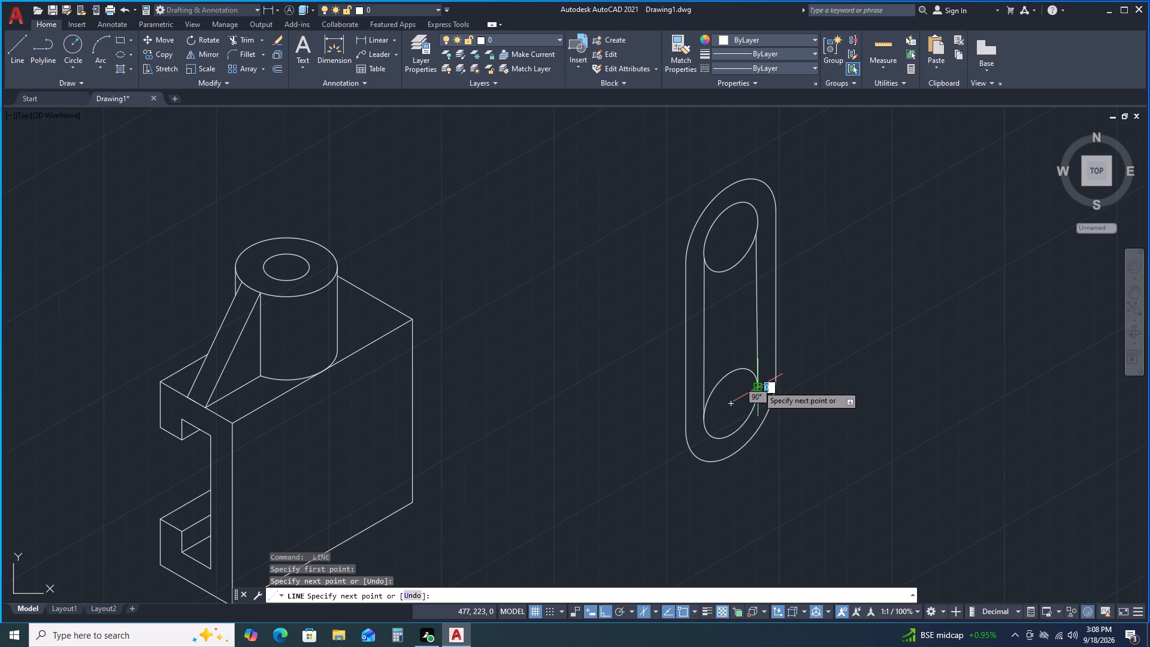
key(space)
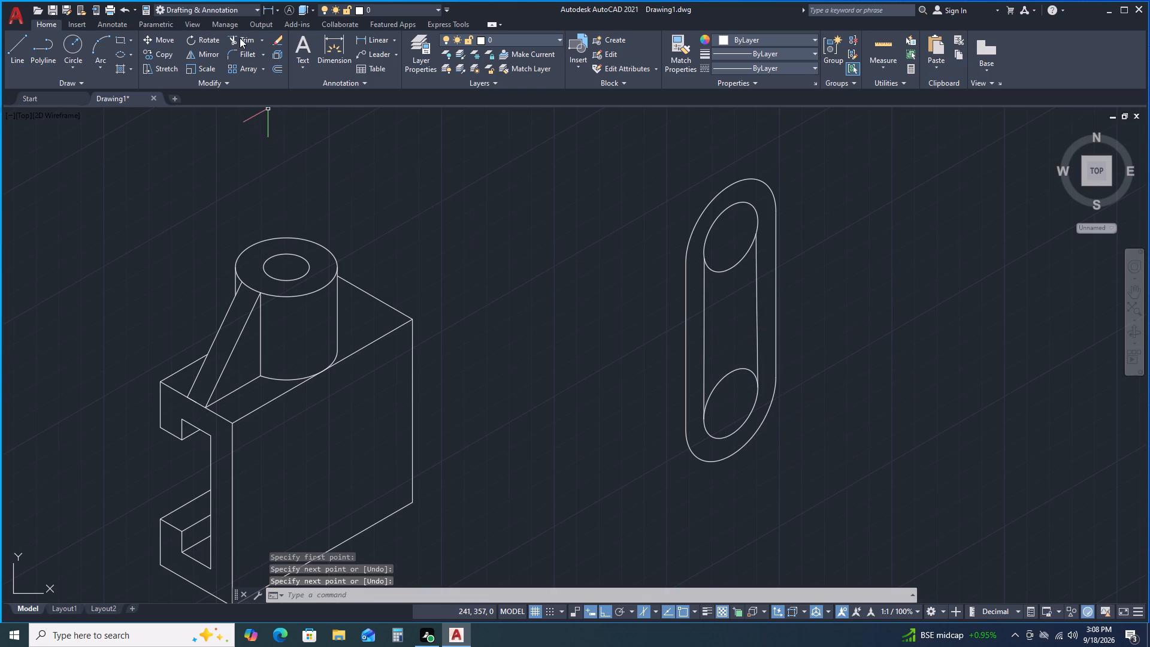
Trim away the two long lines joining the inner radius 15 isocircles, leaving both isocircles whole.
click(240, 38)
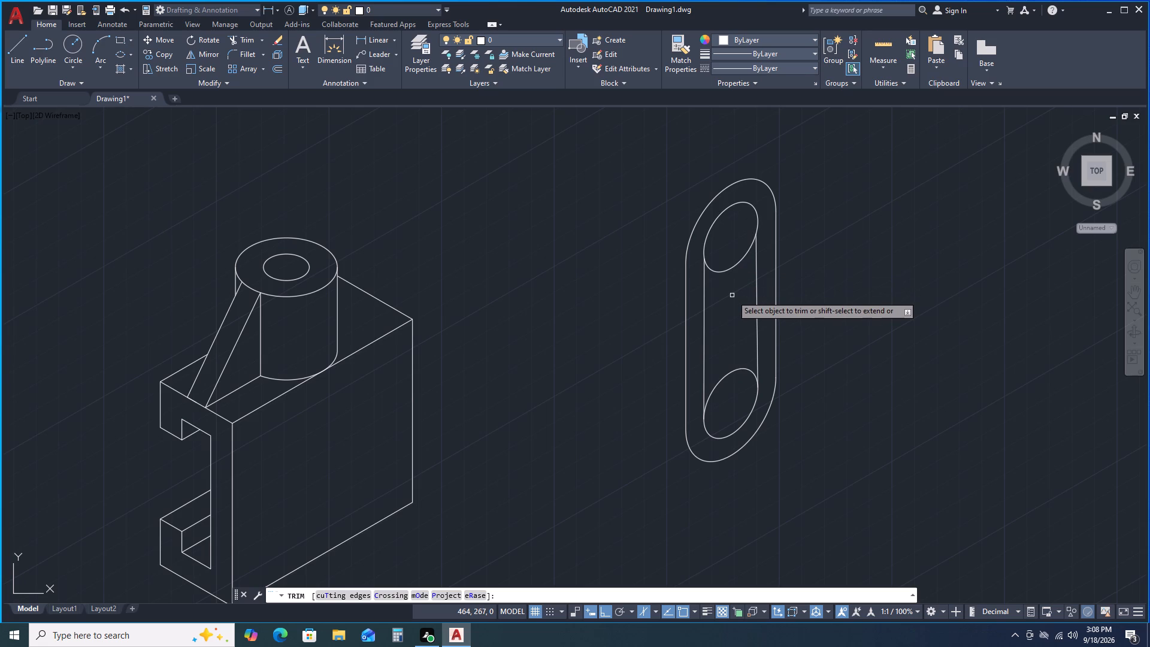
scroll(747, 271, down, 1)
scroll(747, 271, up, 2)
scroll(752, 265, down, 1)
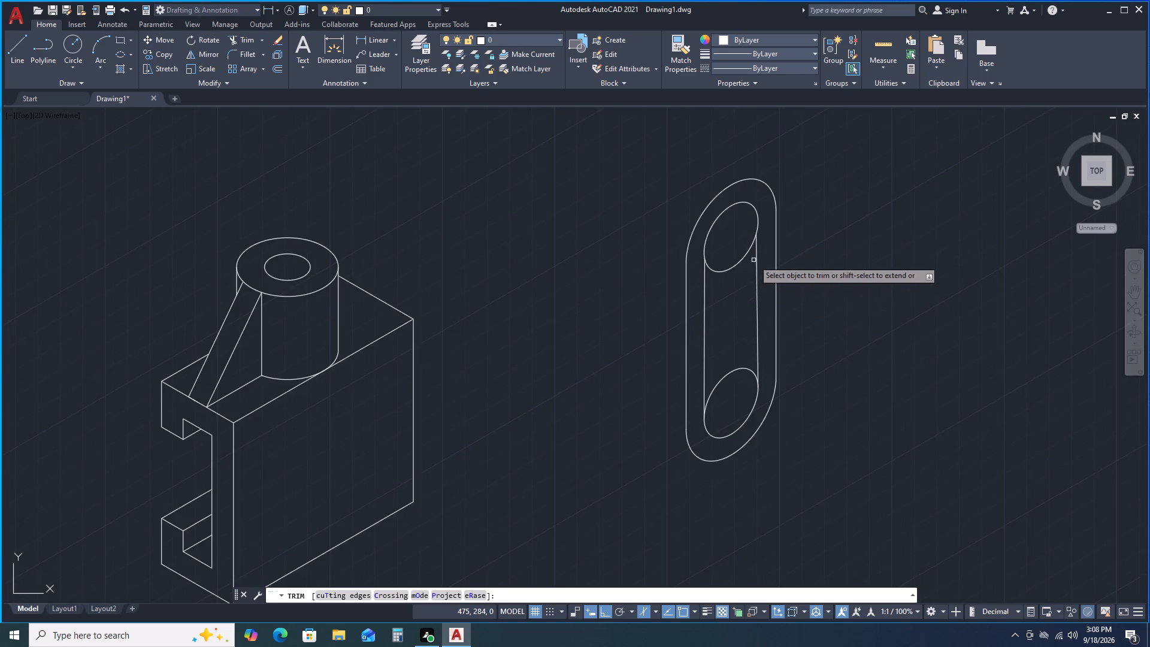
scroll(753, 255, up, 1)
scroll(754, 255, down, 2)
scroll(732, 237, up, 3)
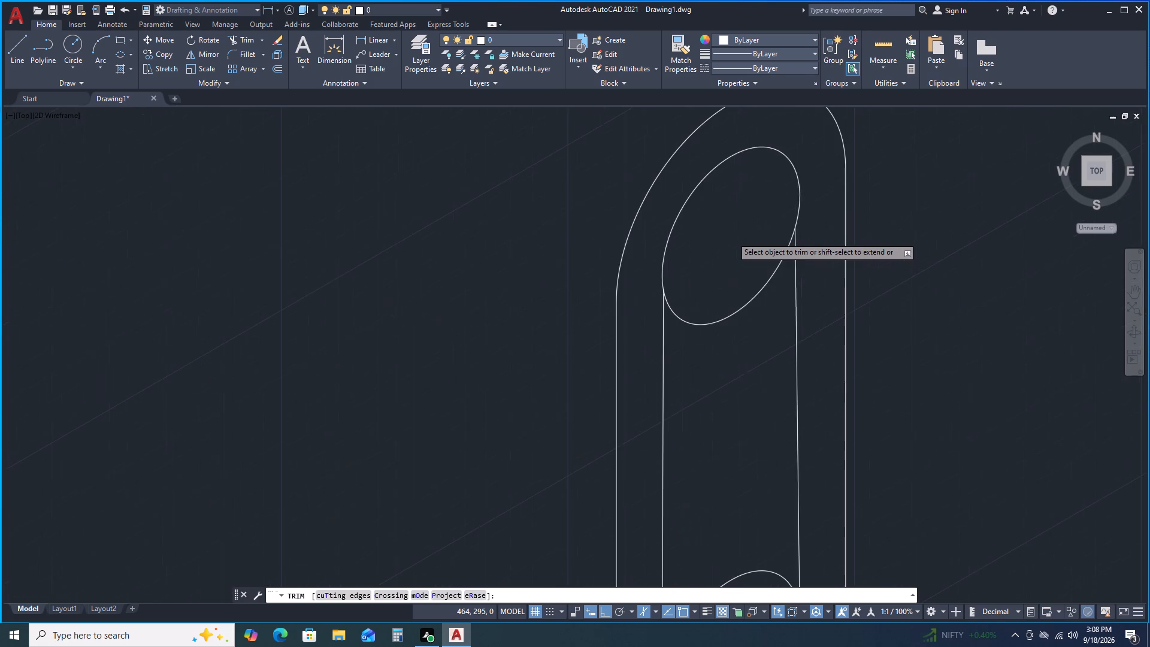
scroll(759, 265, down, 1)
scroll(759, 265, up, 1)
scroll(759, 265, down, 2)
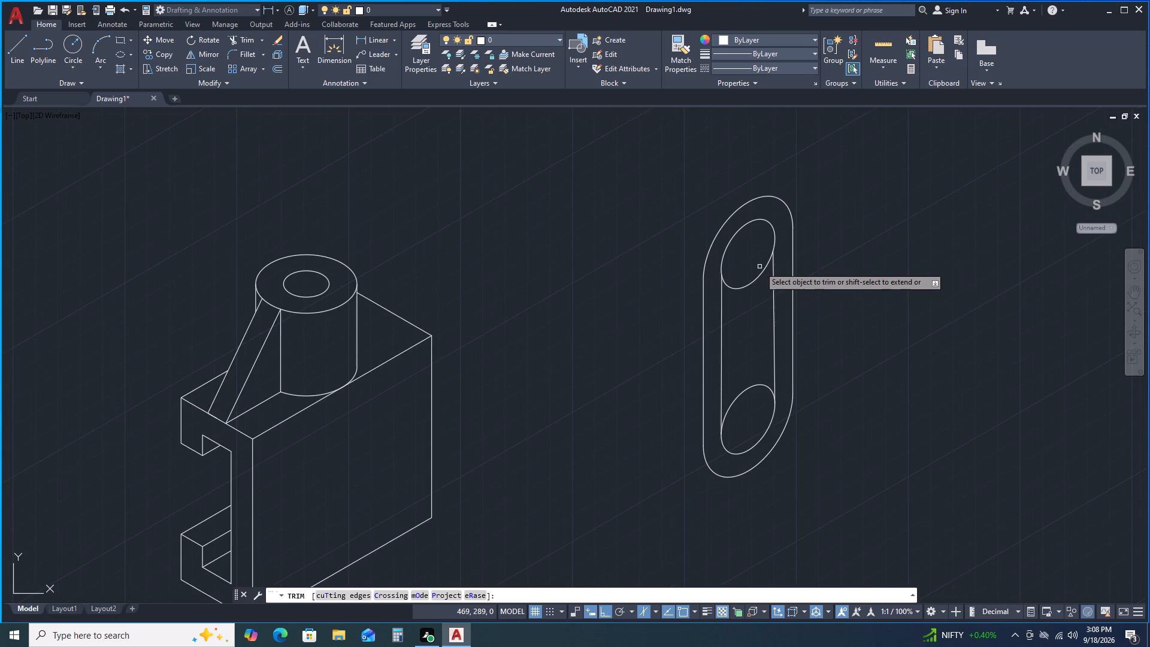
double_click(721, 322)
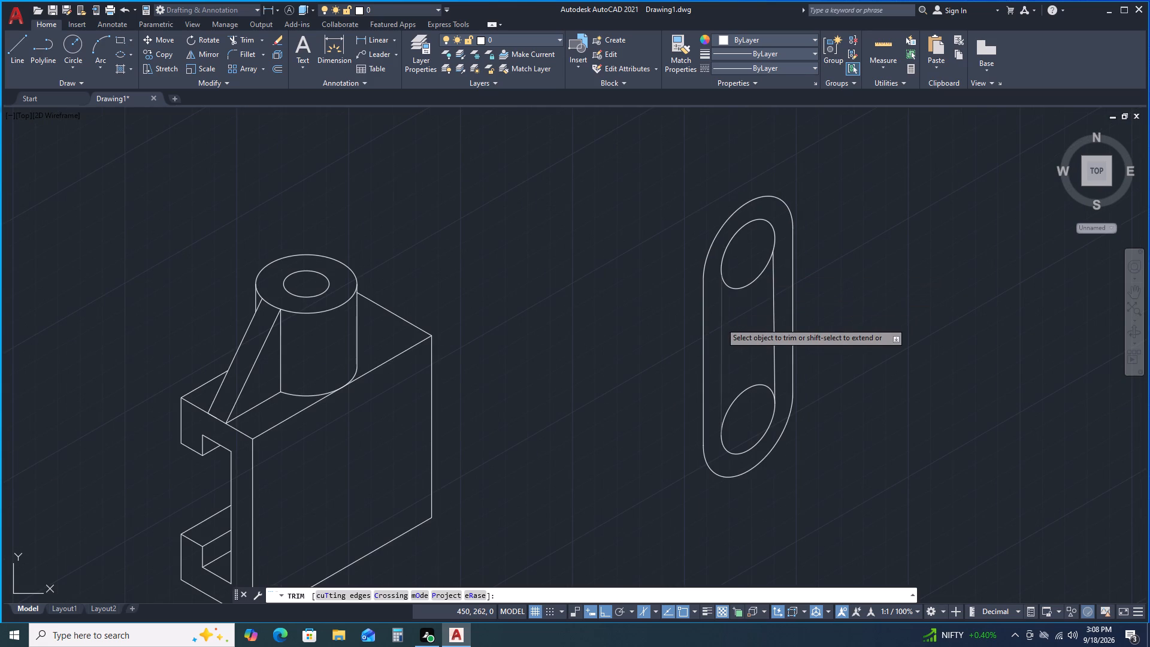
double_click(773, 312)
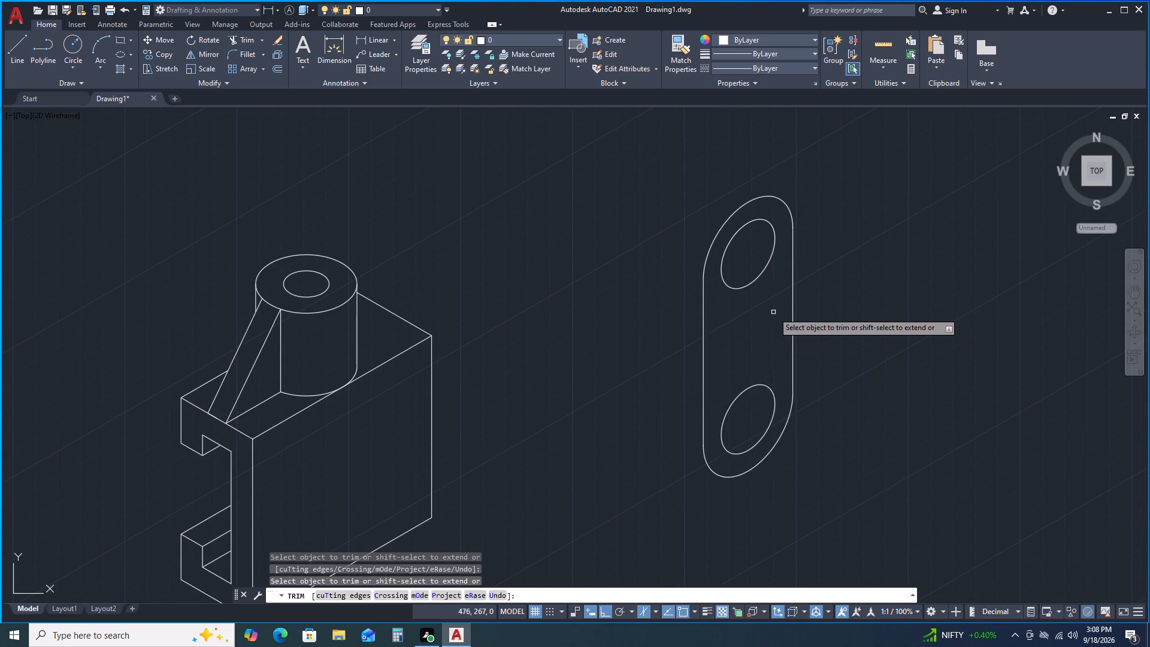
key(space)
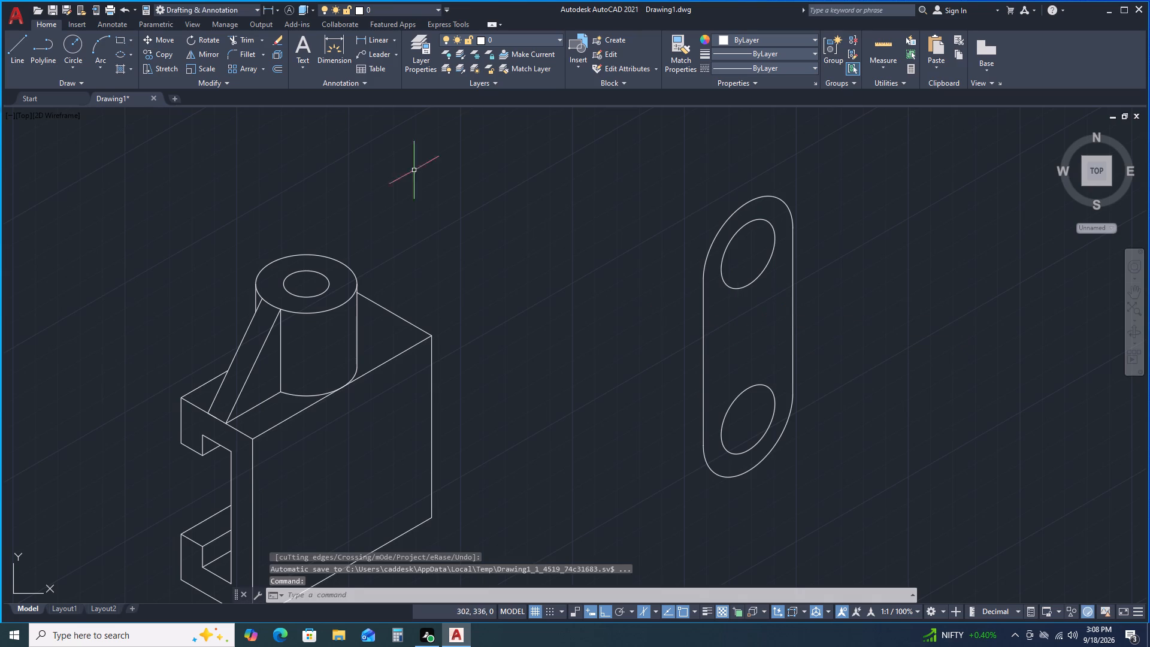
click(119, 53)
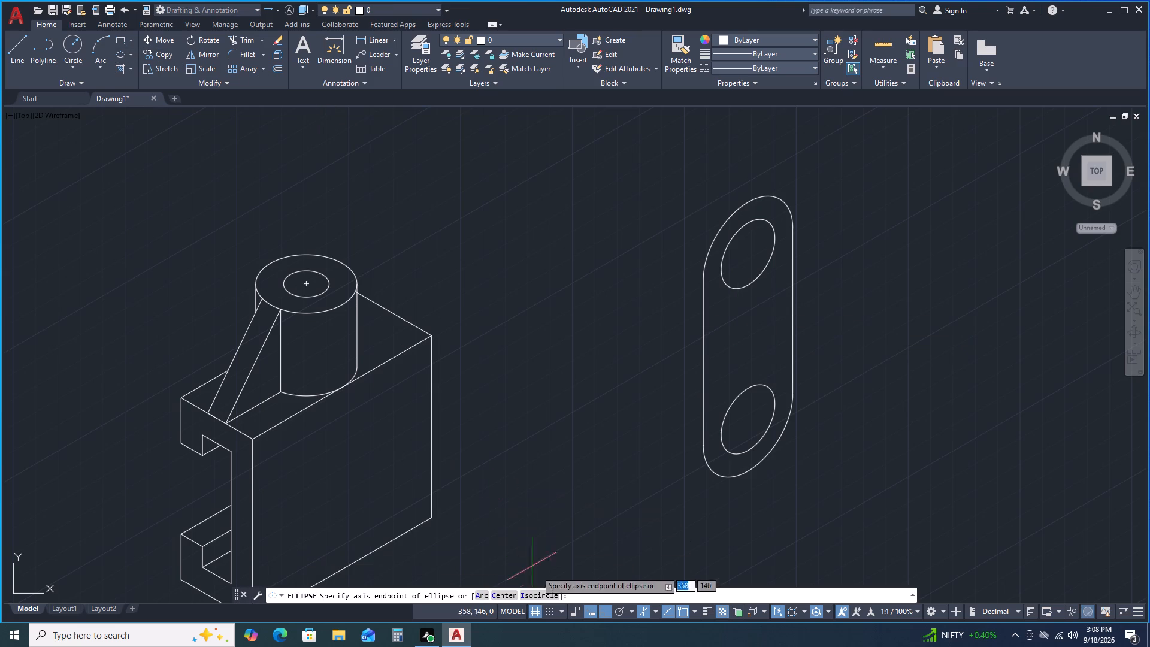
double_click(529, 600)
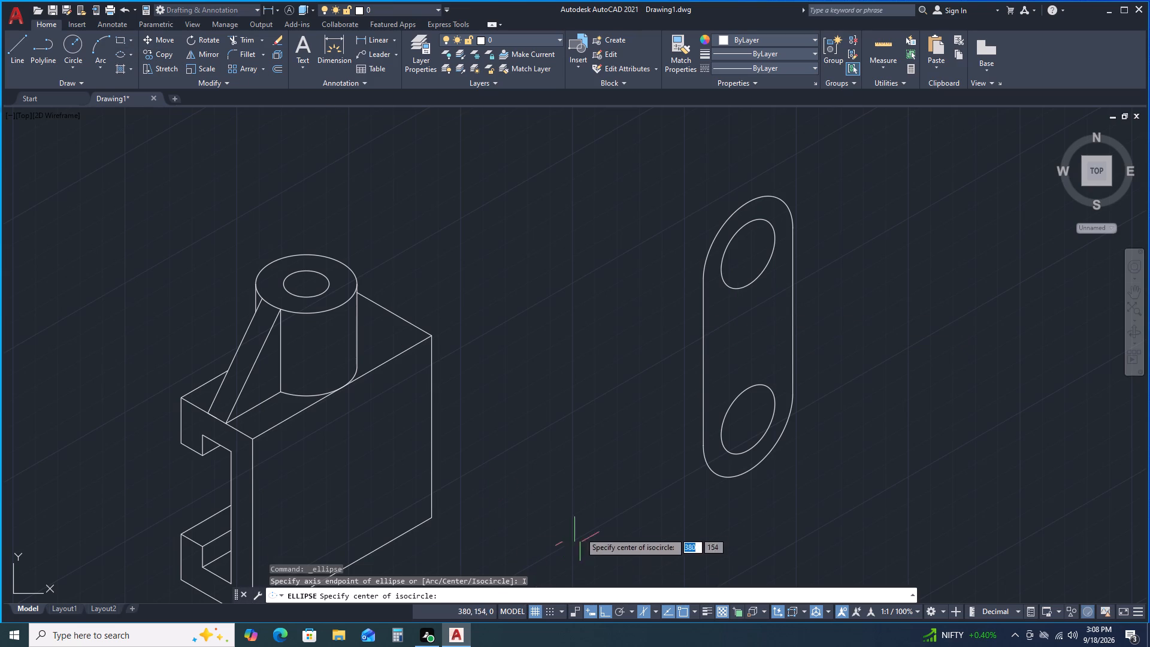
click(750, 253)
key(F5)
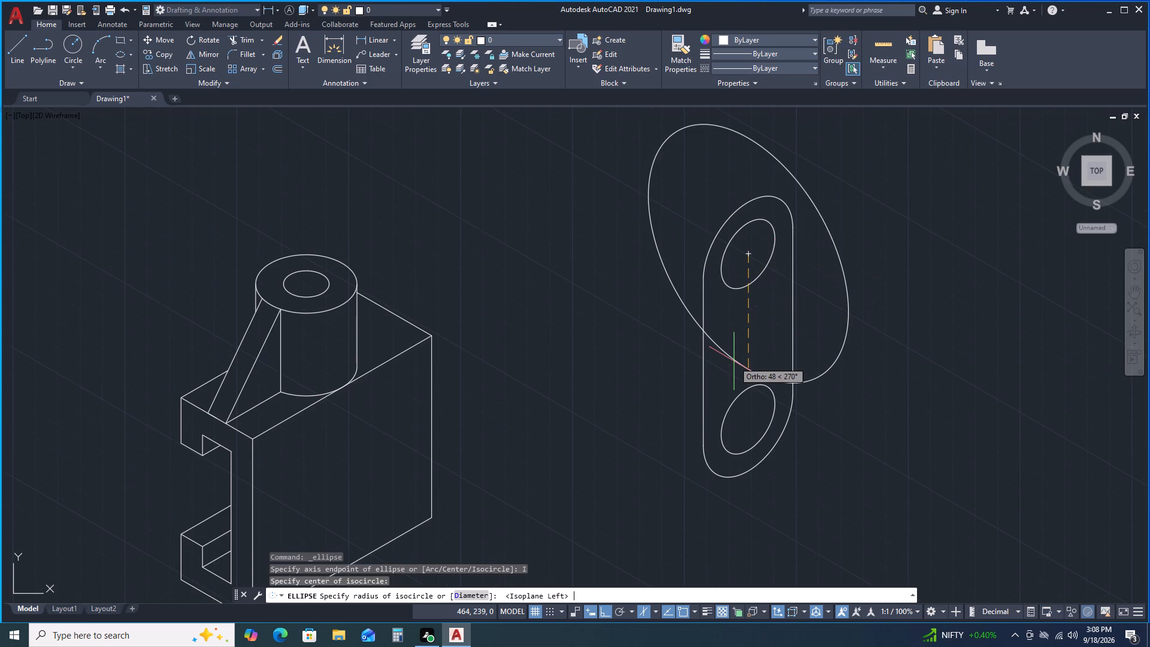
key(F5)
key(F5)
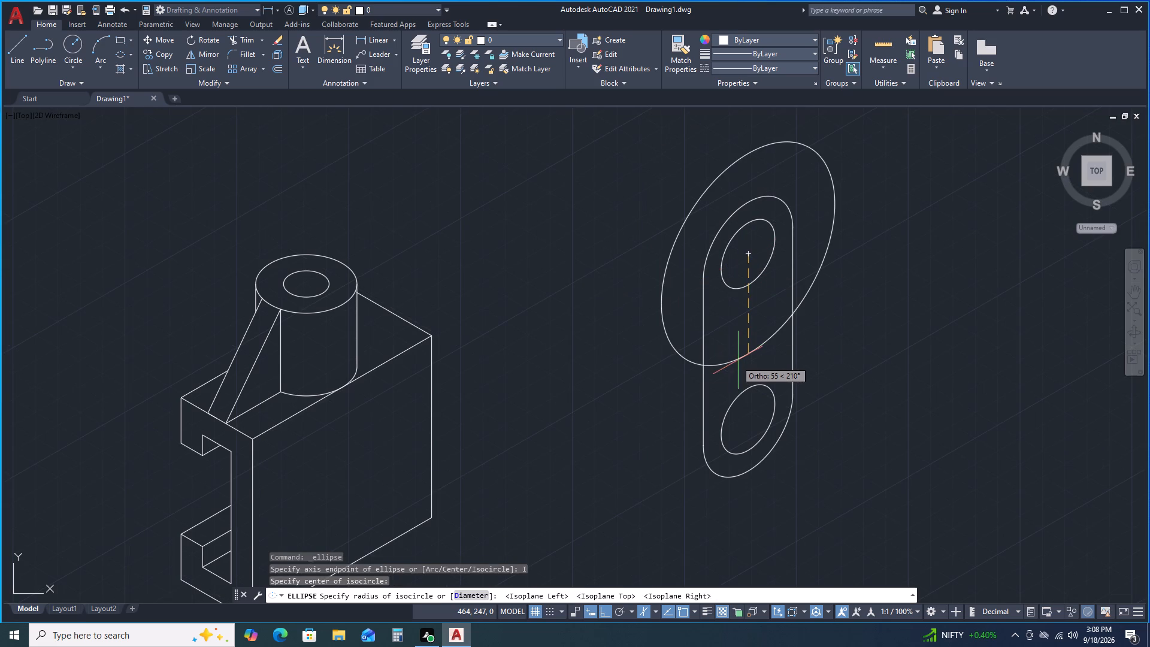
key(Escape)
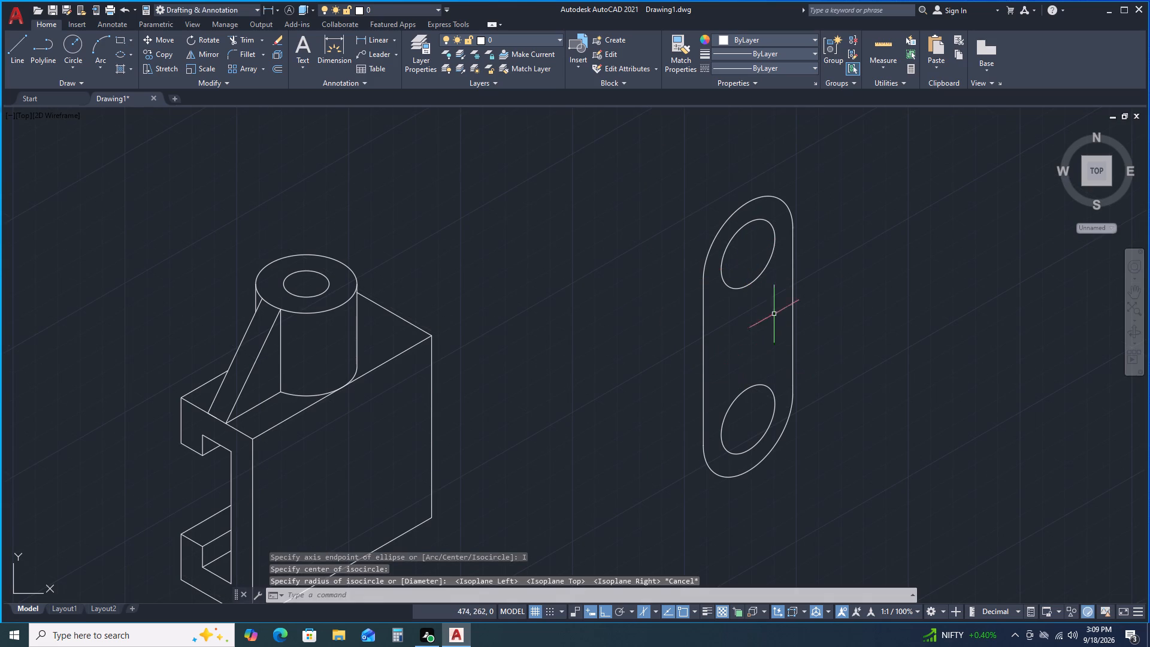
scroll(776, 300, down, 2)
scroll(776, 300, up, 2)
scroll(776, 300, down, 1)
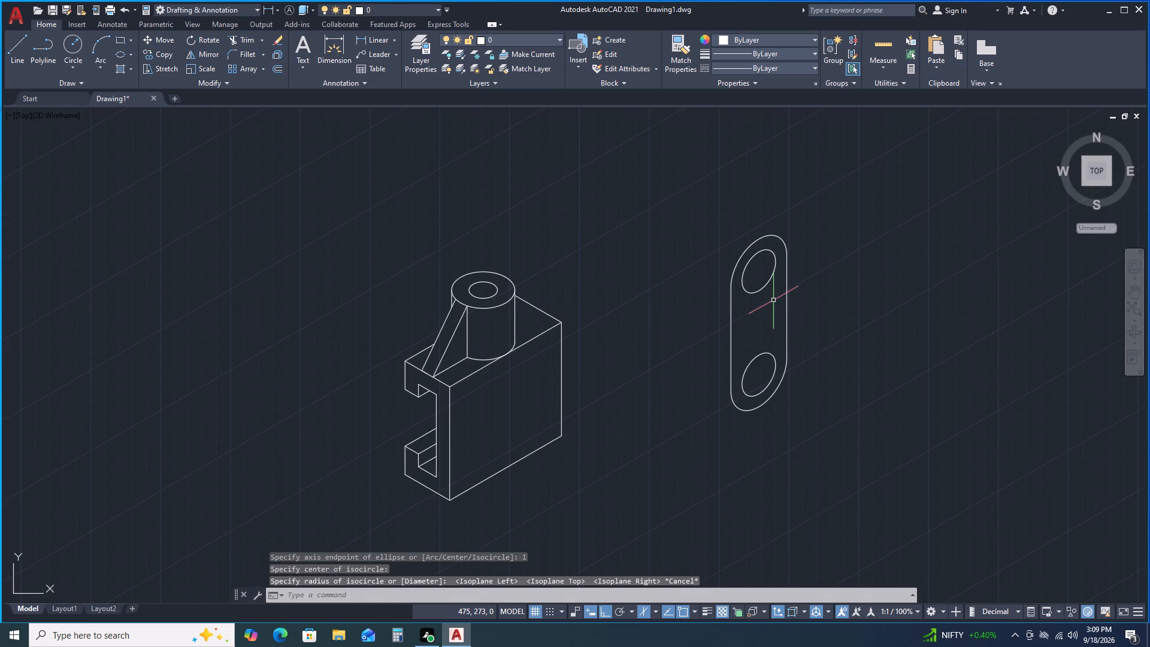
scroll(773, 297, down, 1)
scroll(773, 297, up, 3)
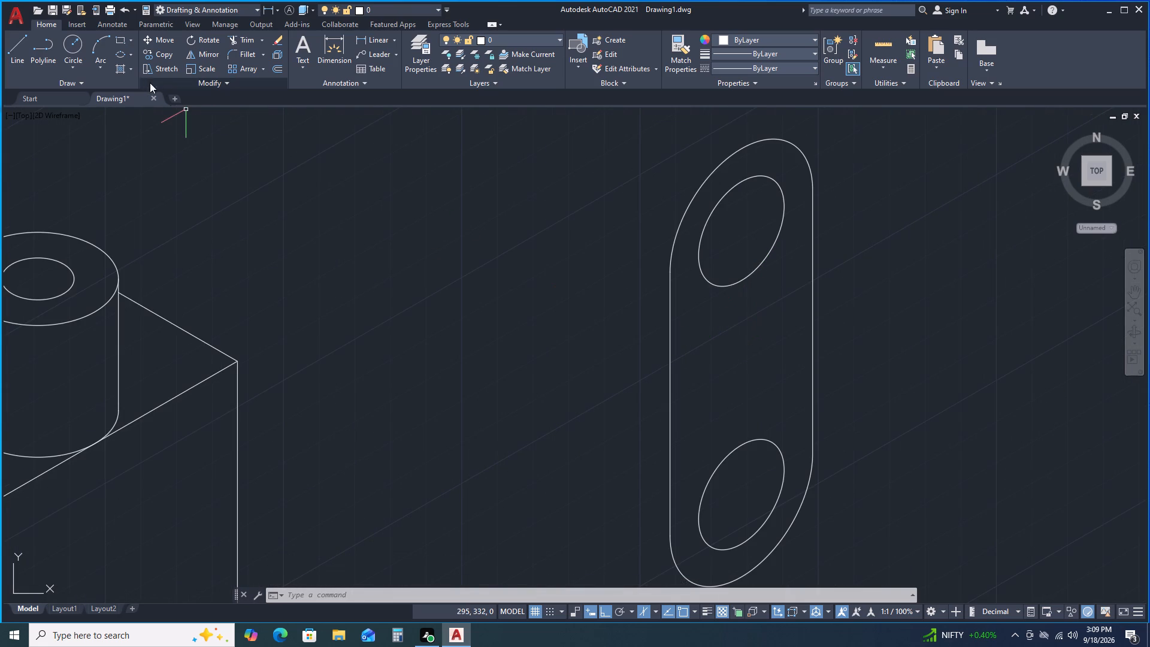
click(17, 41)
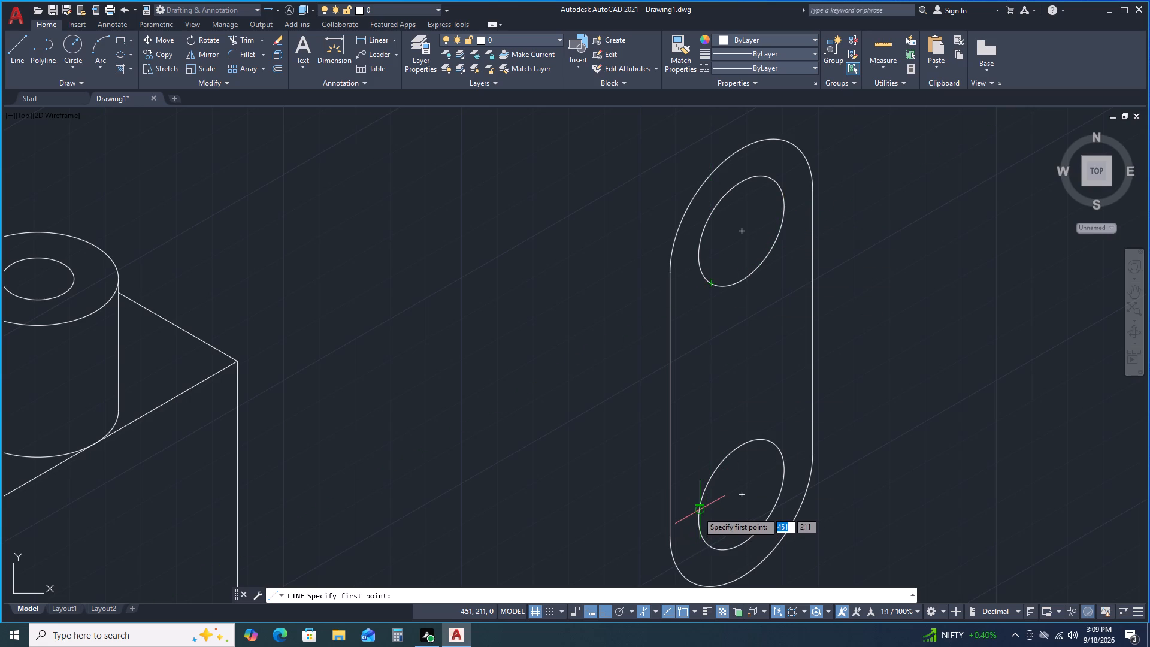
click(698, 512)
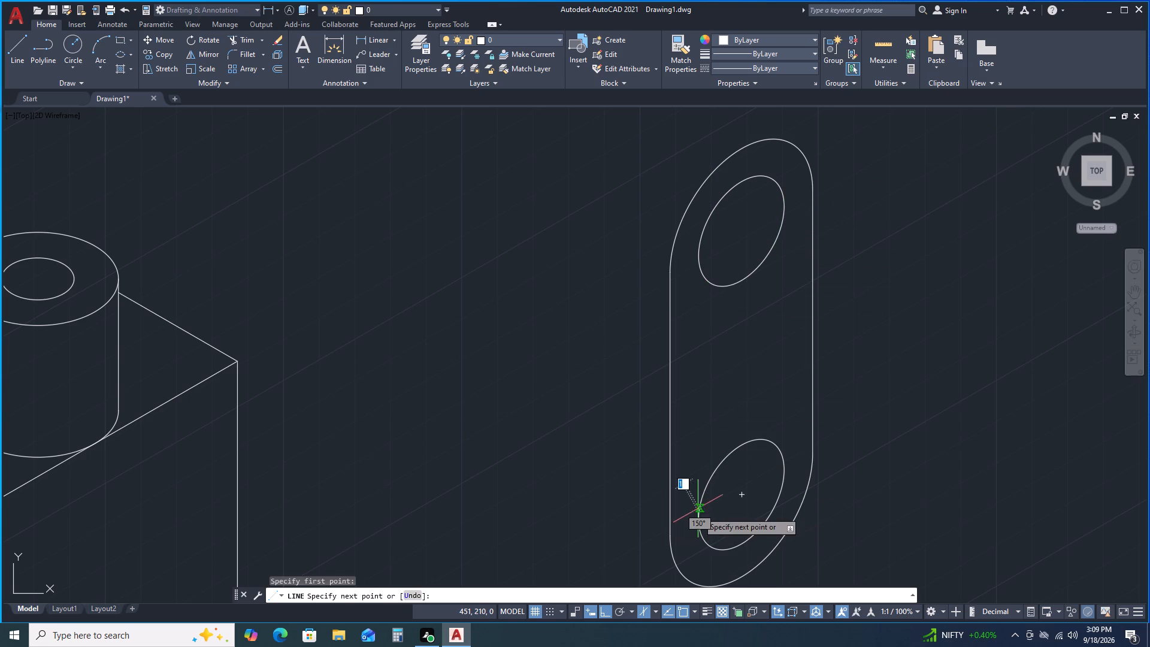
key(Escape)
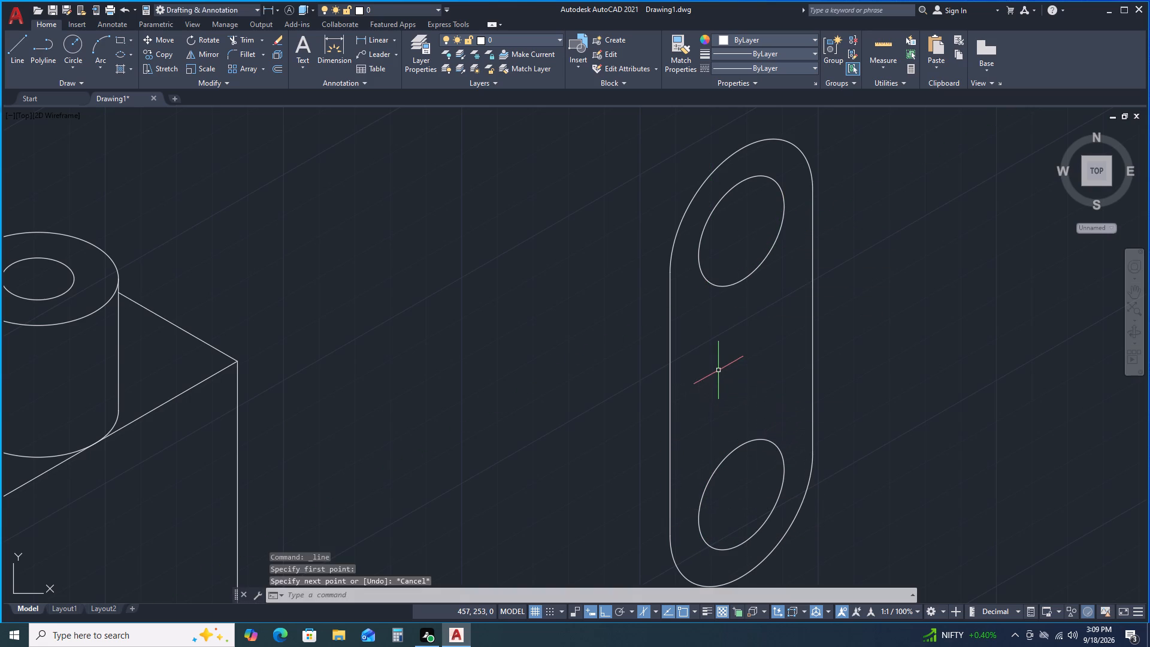
Draw a 30° construction line through the upper inner isocircle's centre, extending about 20 units beyond the centre on each side.
key(space)
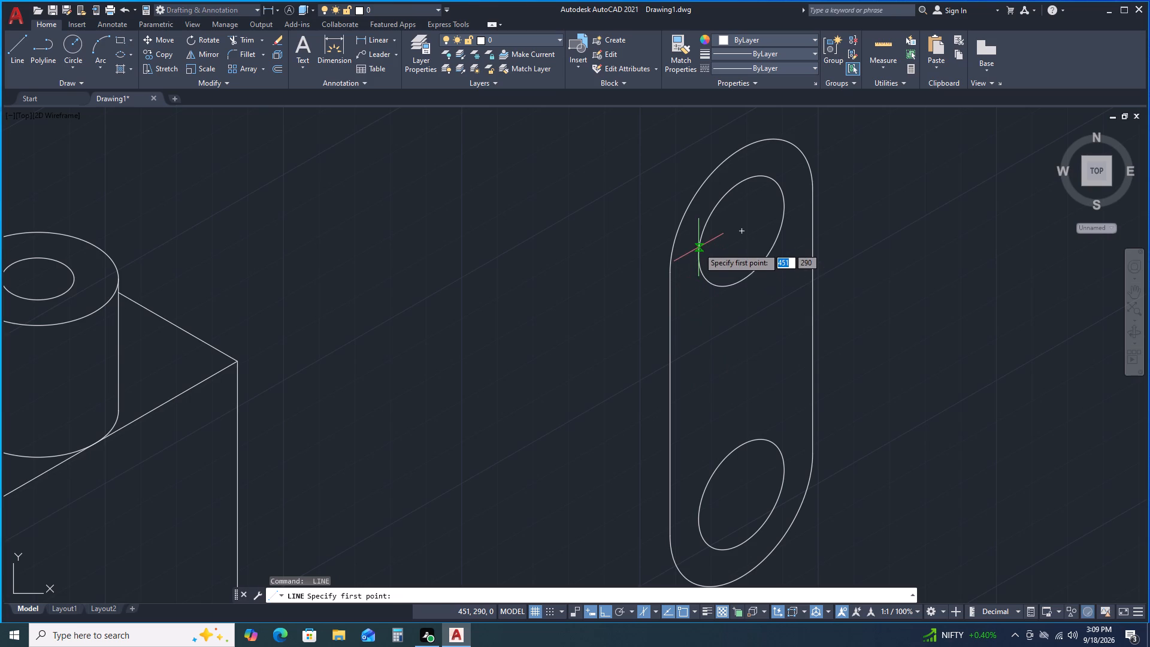
double_click(741, 228)
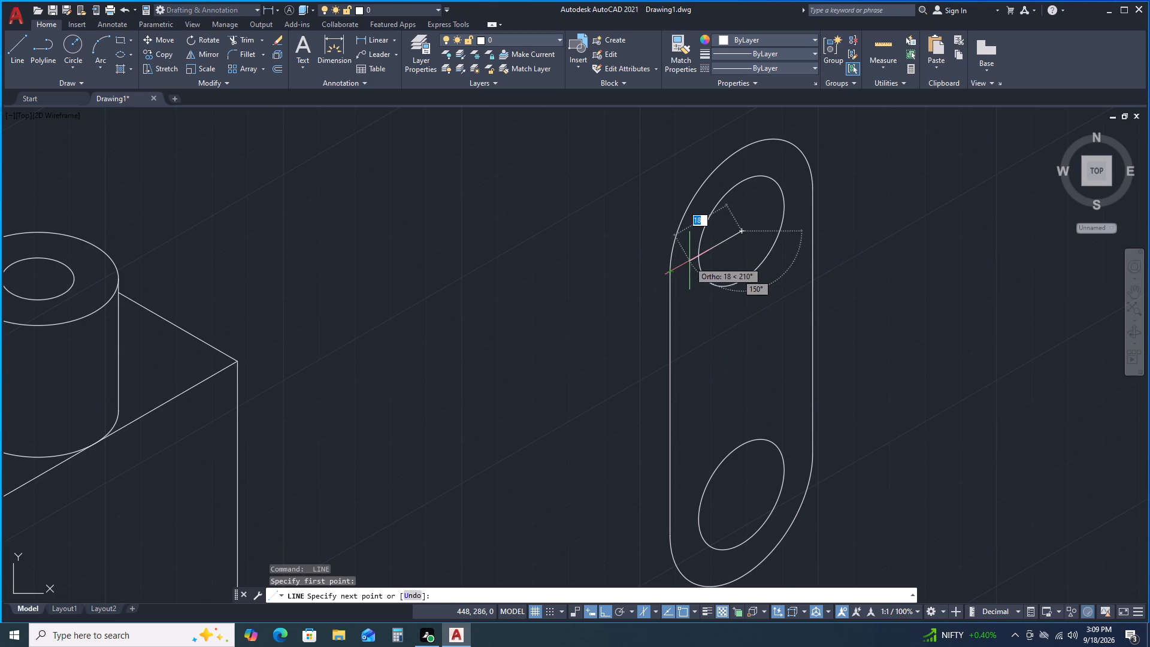
click(686, 261)
key(space)
key(space)
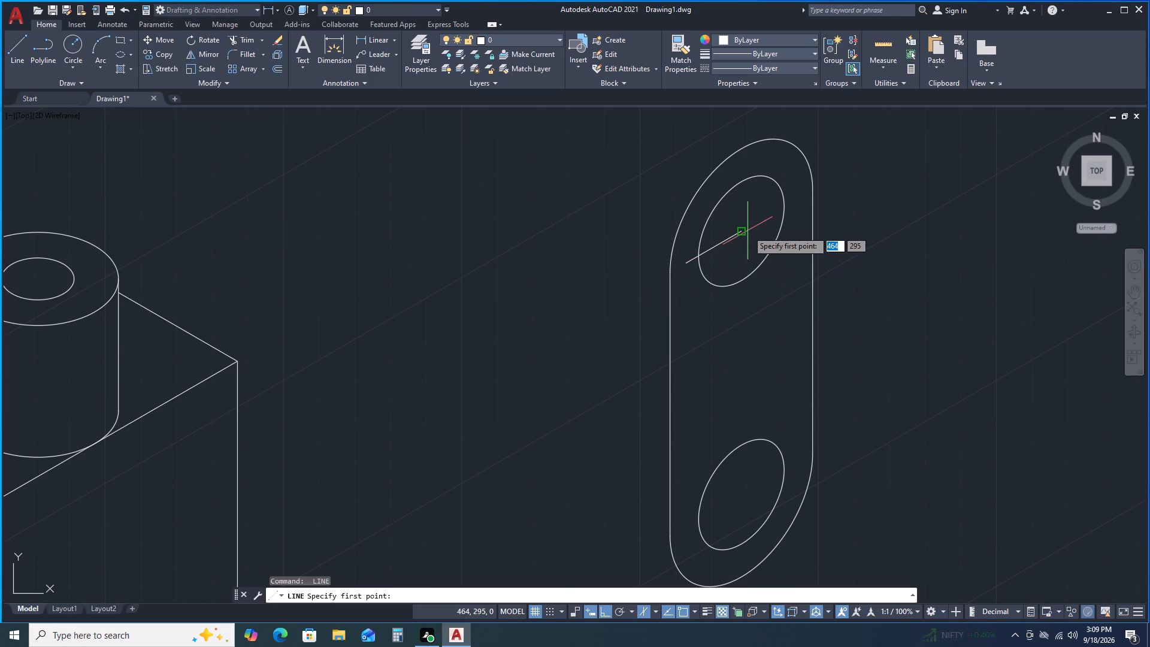
double_click(742, 229)
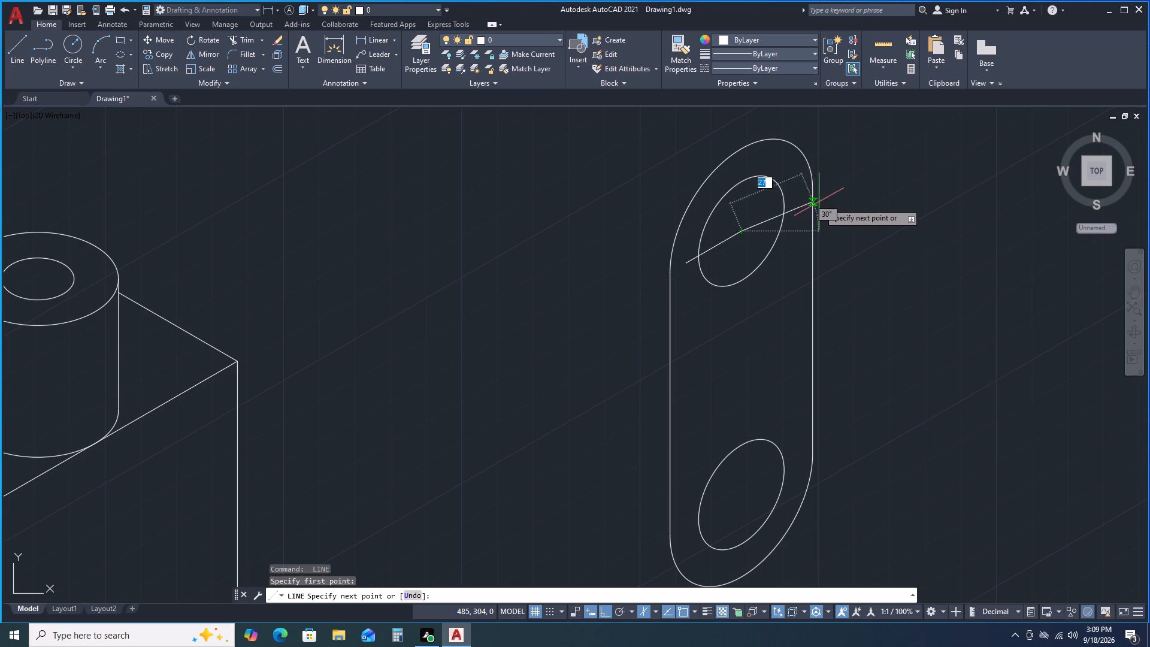
scroll(803, 186, down, 1)
scroll(803, 186, up, 2)
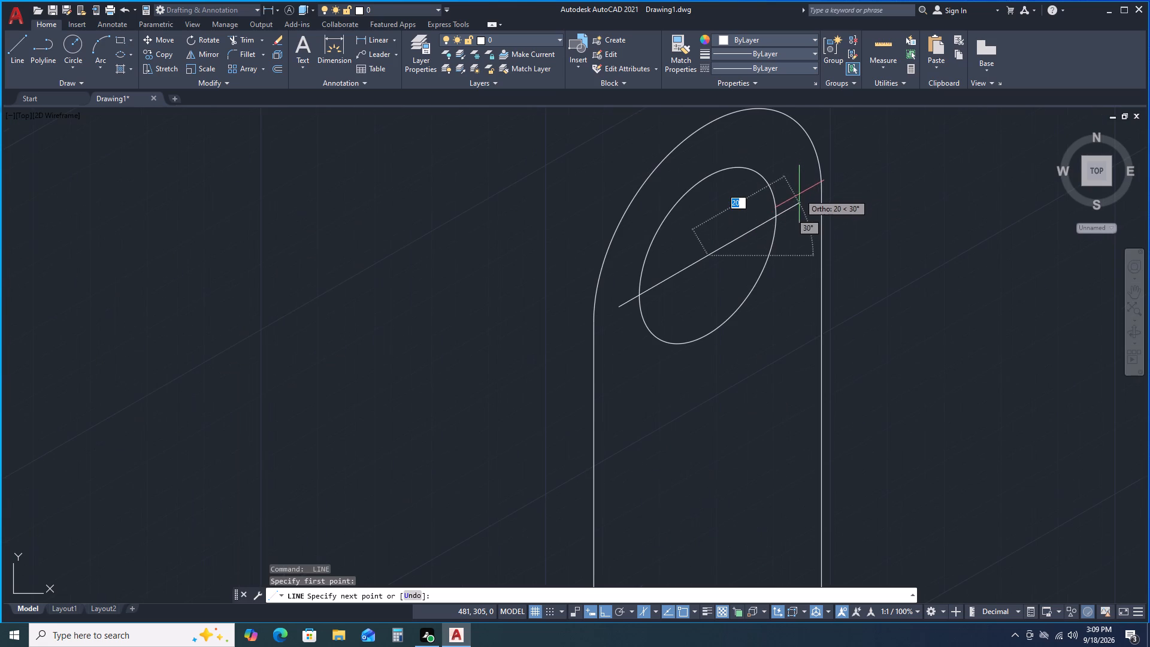
double_click(803, 205)
key(space)
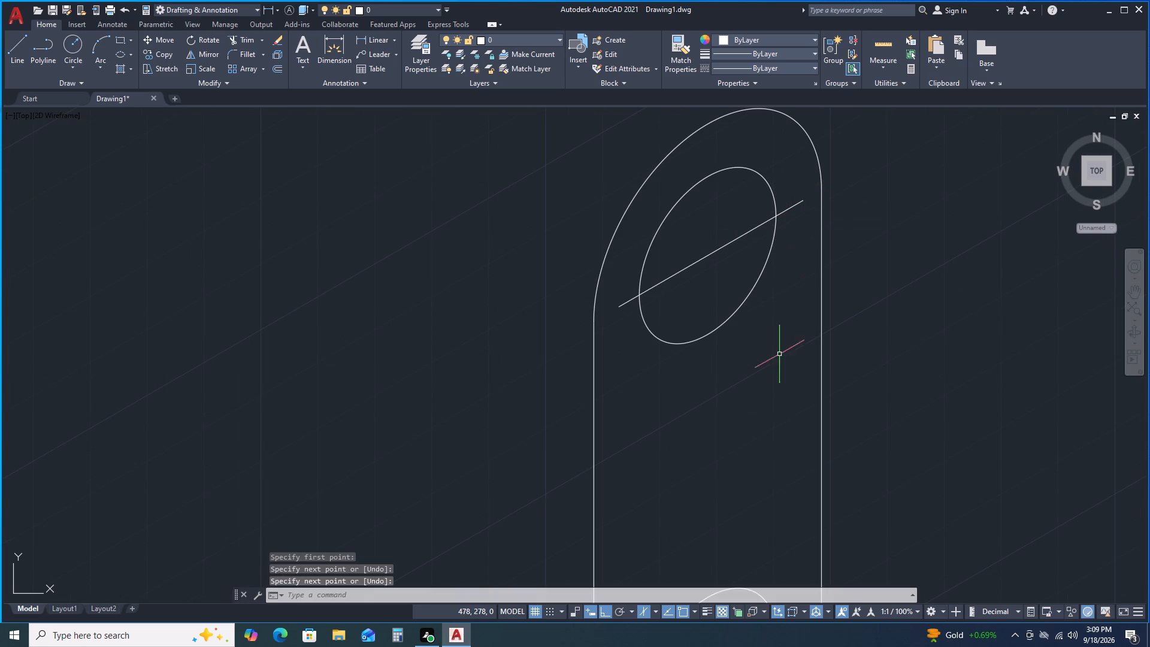
Draw a vertical line from the construction line's left crossing with the upper inner isocircle down to the lower isocircle's left side.
middle_drag(755, 383, 755, 261)
key(space)
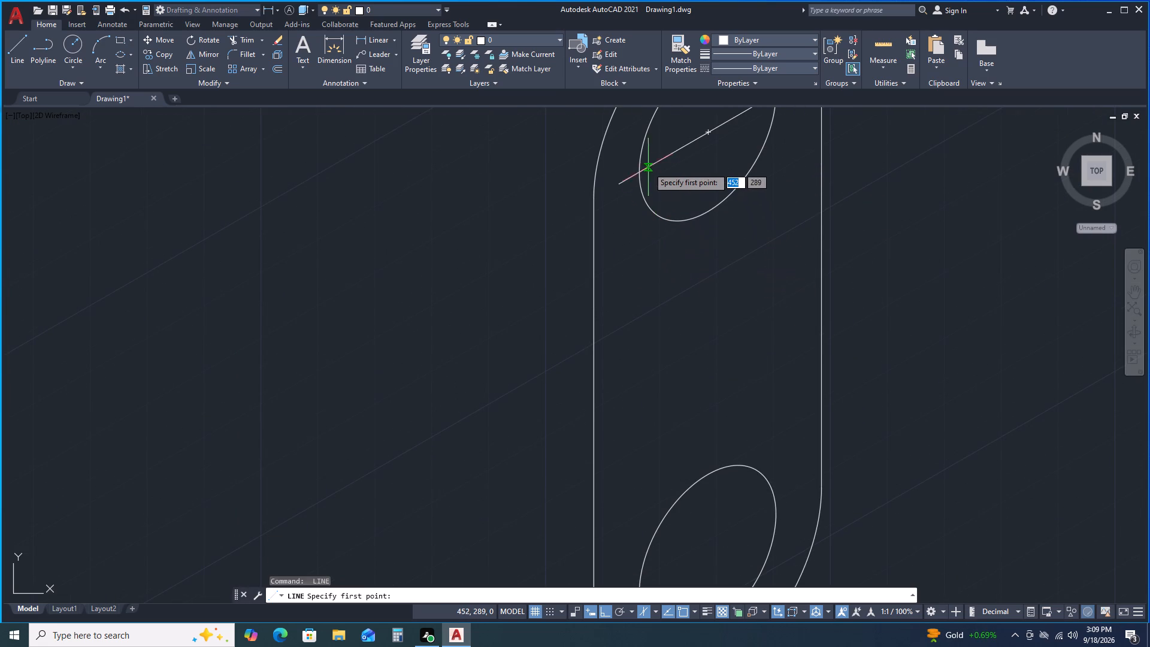
click(640, 171)
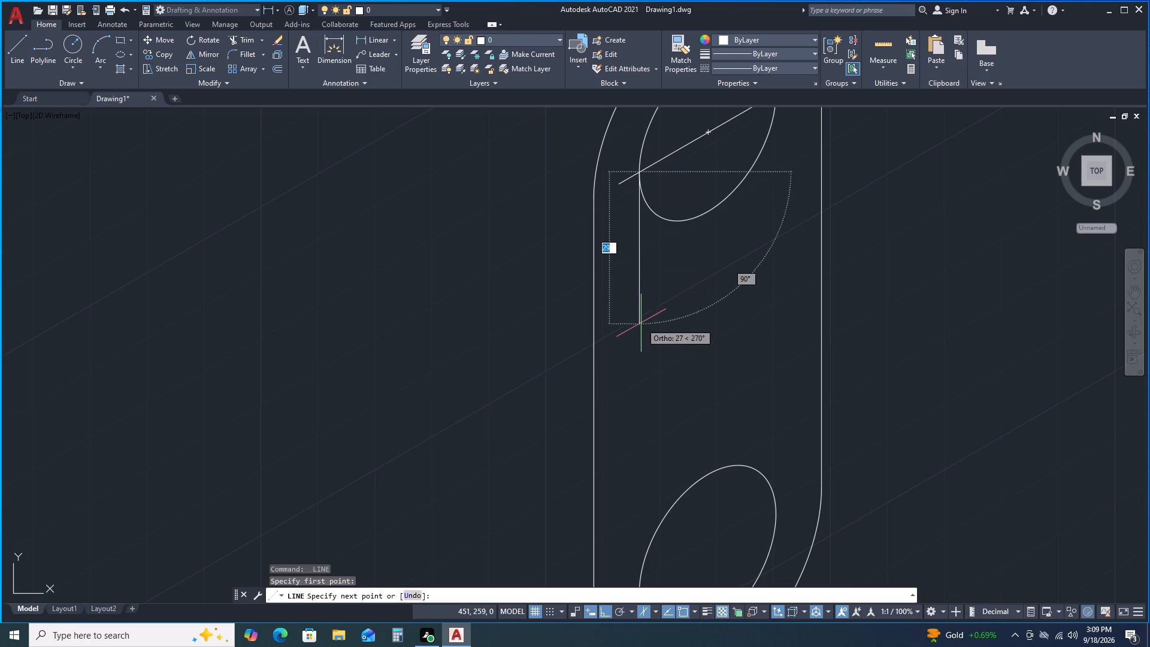
middle_drag(646, 303, 661, 186)
middle_click(661, 183)
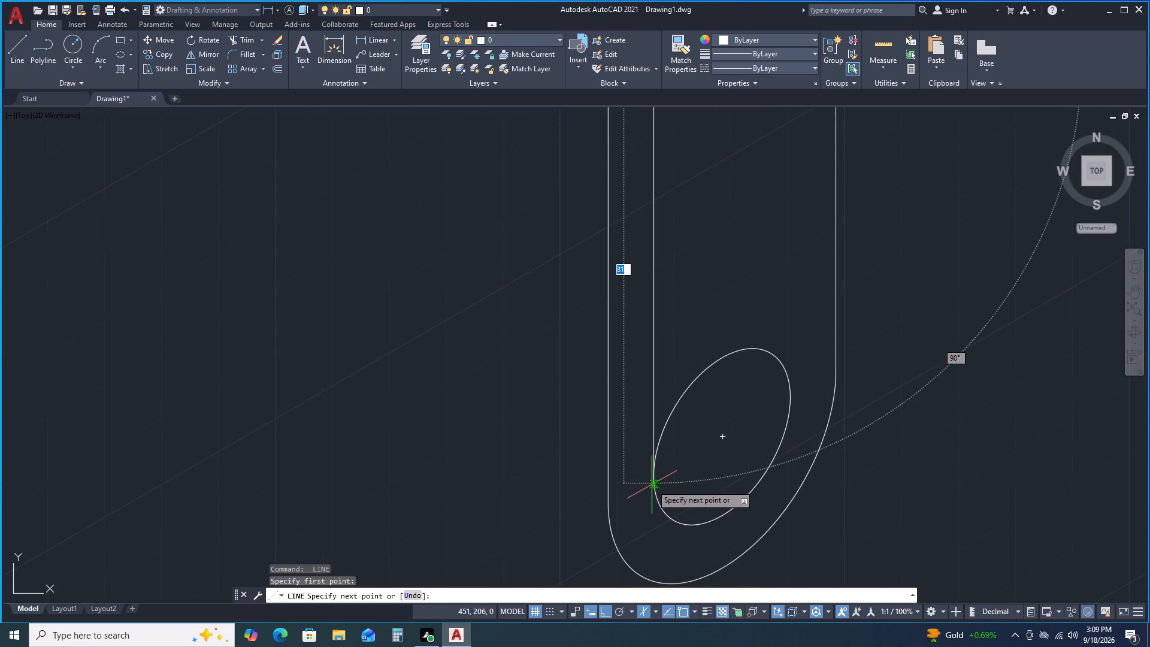
double_click(654, 477)
key(space)
Draw a vertical line about 60 units long from the construction line's right crossing with the upper isocircle to the lower isocircle's right side.
middle_drag(733, 288, 718, 325)
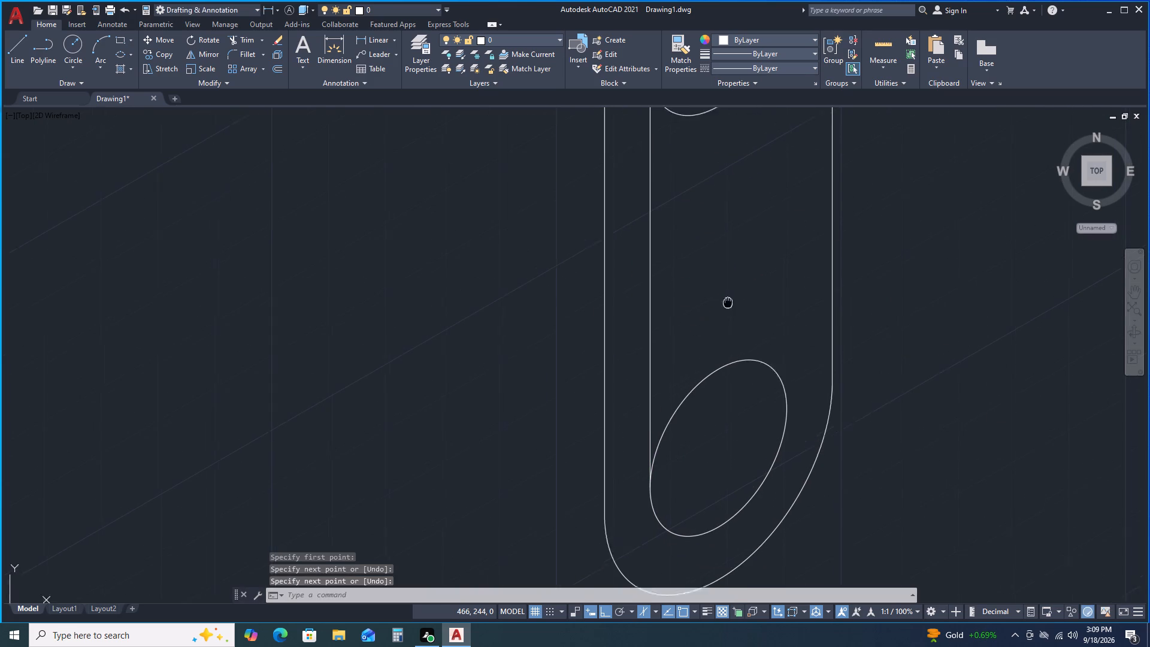
middle_drag(718, 325, 692, 369)
scroll(749, 207, down, 1)
middle_drag(742, 214, 710, 265)
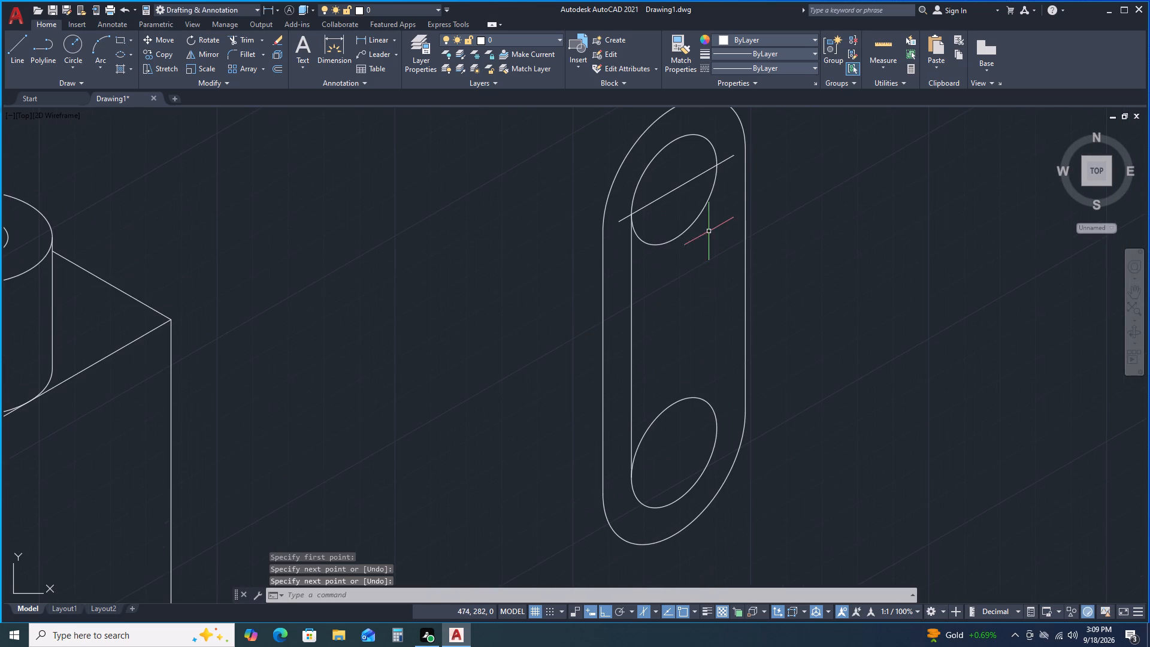
key(space)
click(719, 165)
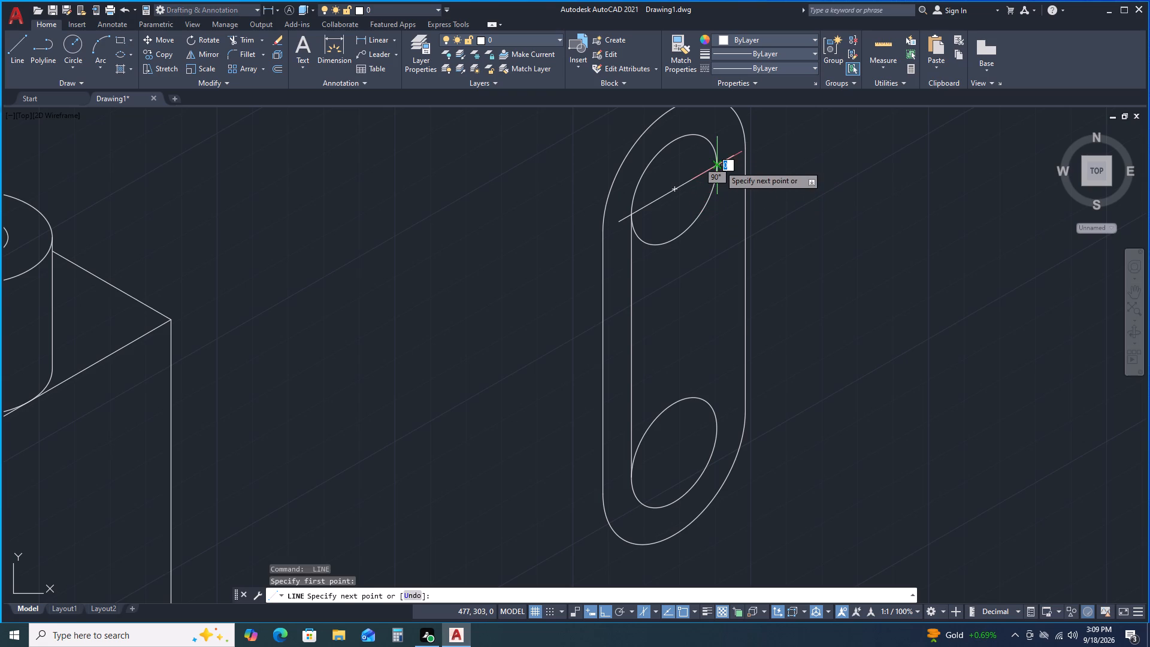
click(718, 428)
key(space)
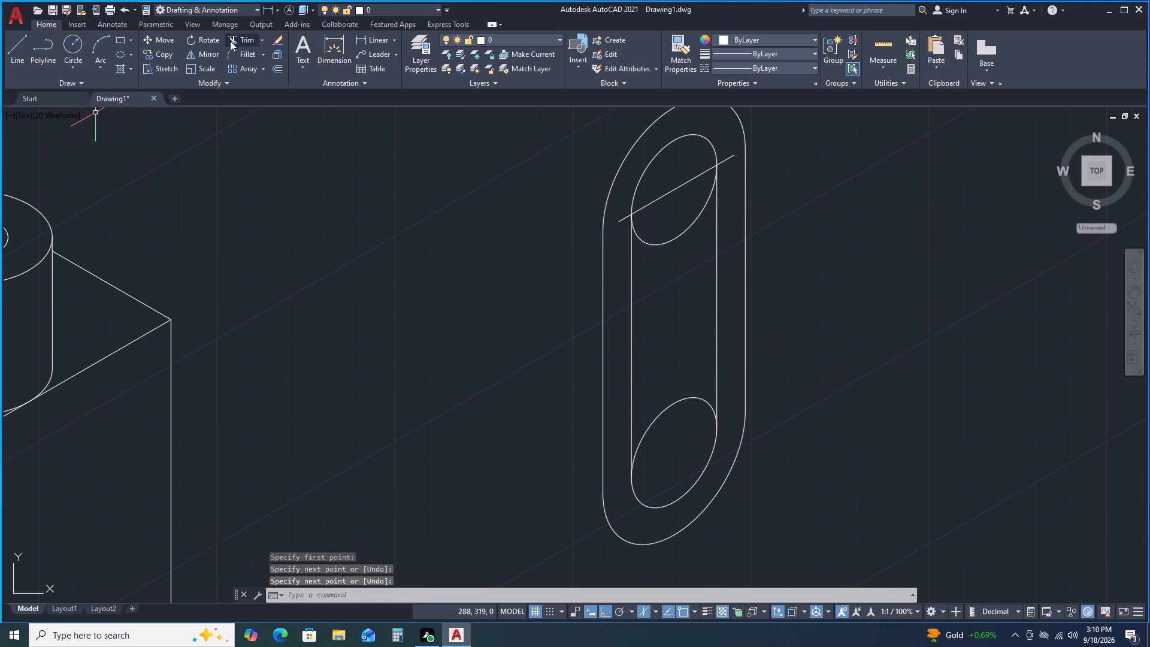
Trim the facing halves of the two inner isocircles and all of the 30° construction line, leaving a closed inner slot.
click(241, 38)
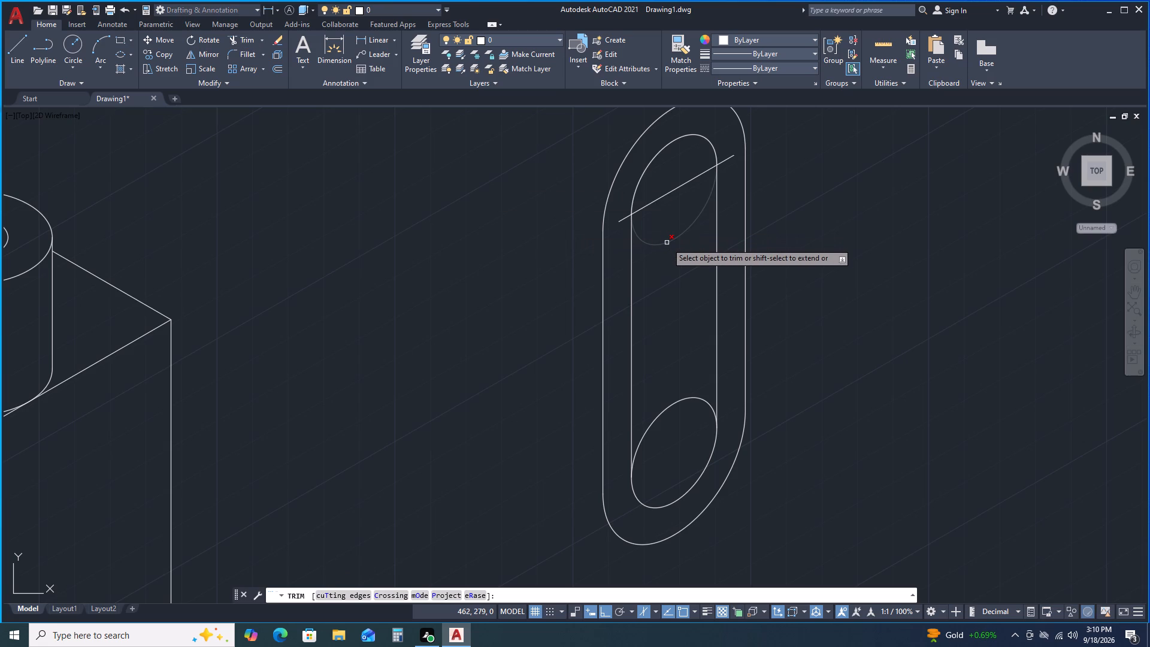
click(667, 243)
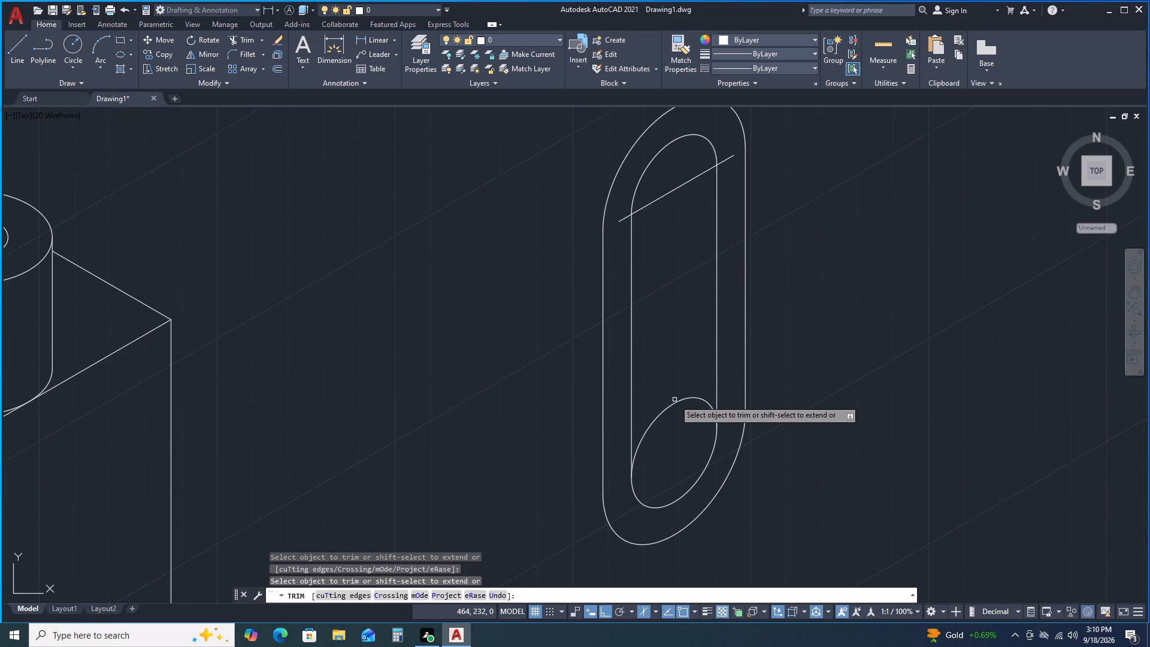
click(671, 406)
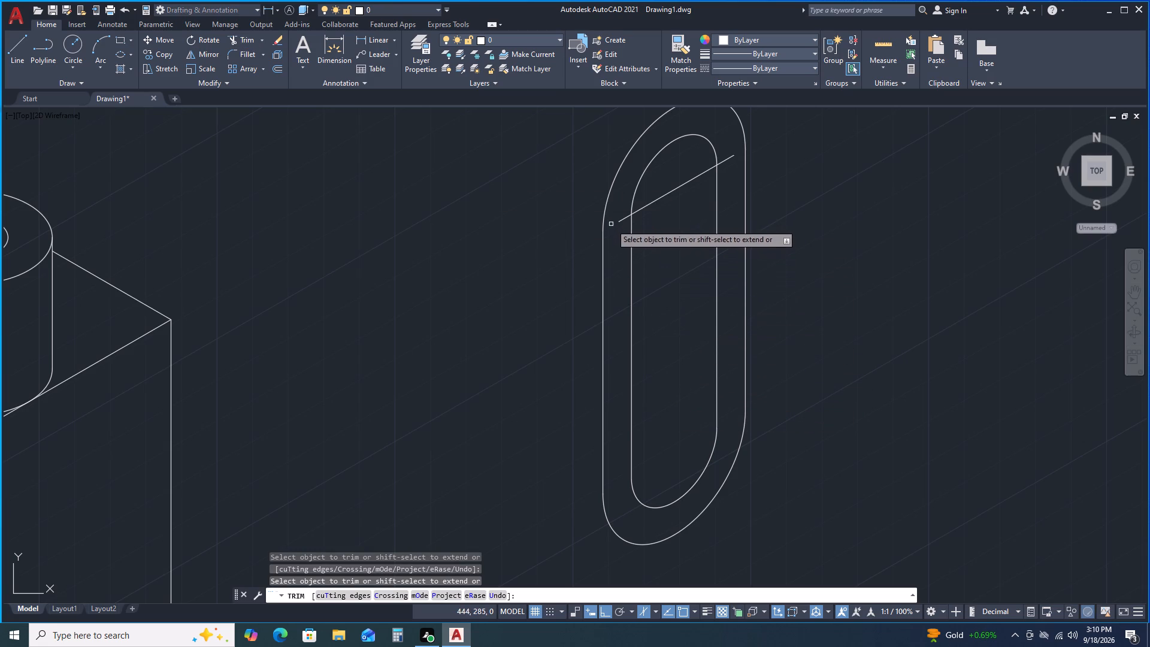
click(620, 221)
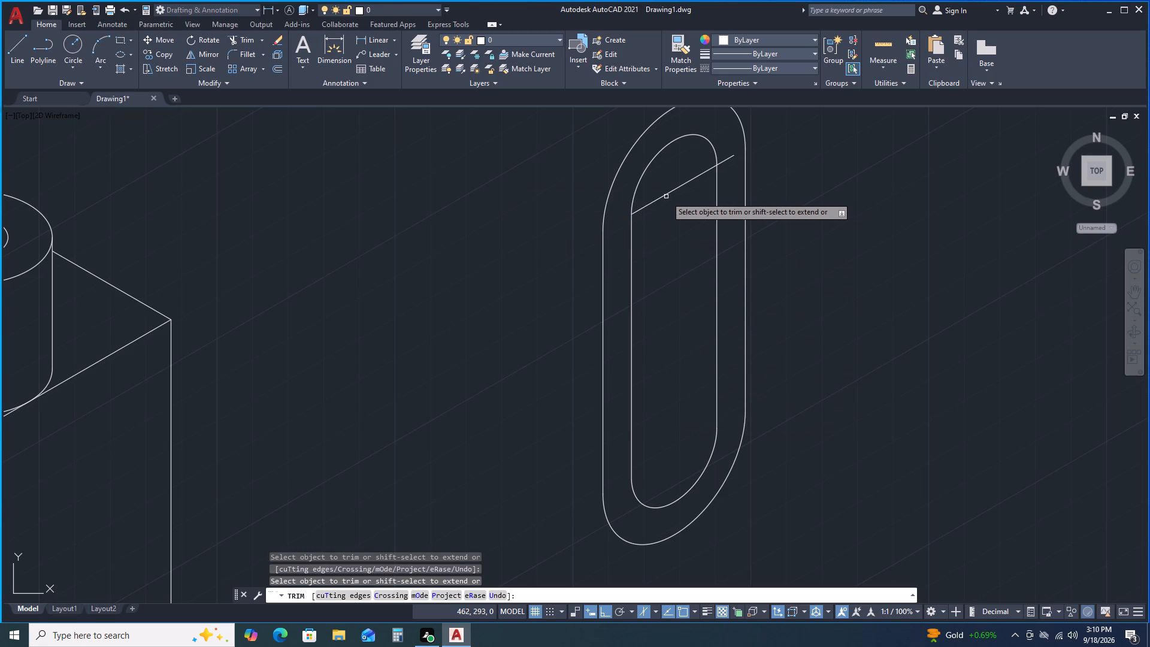
click(664, 196)
click(681, 184)
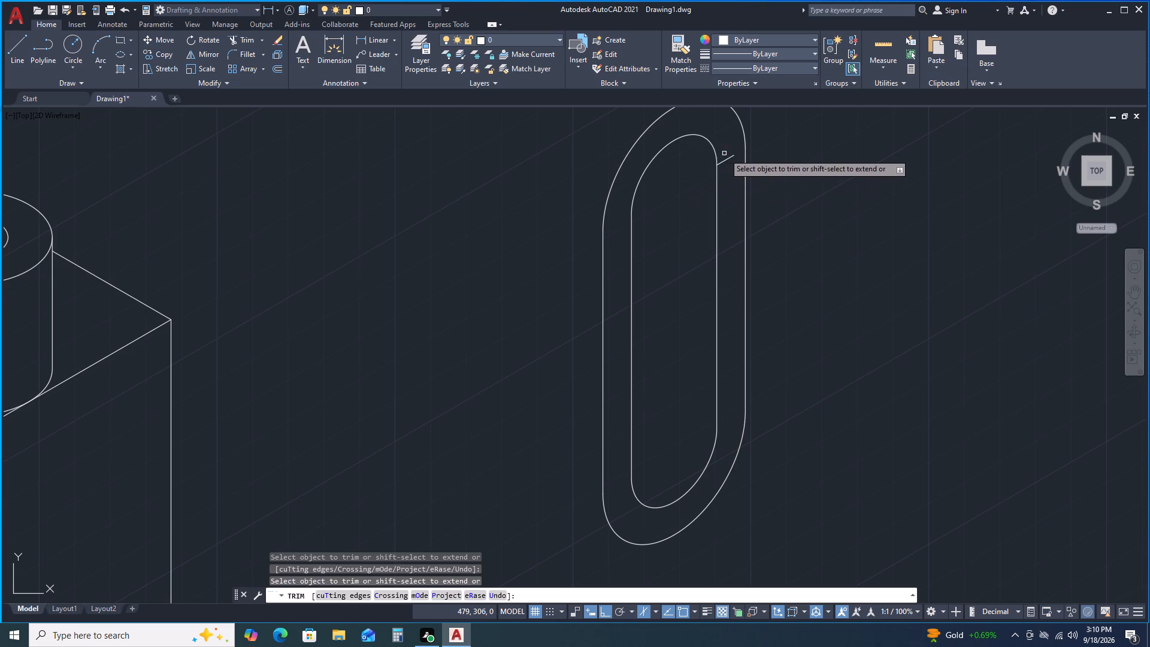
click(727, 161)
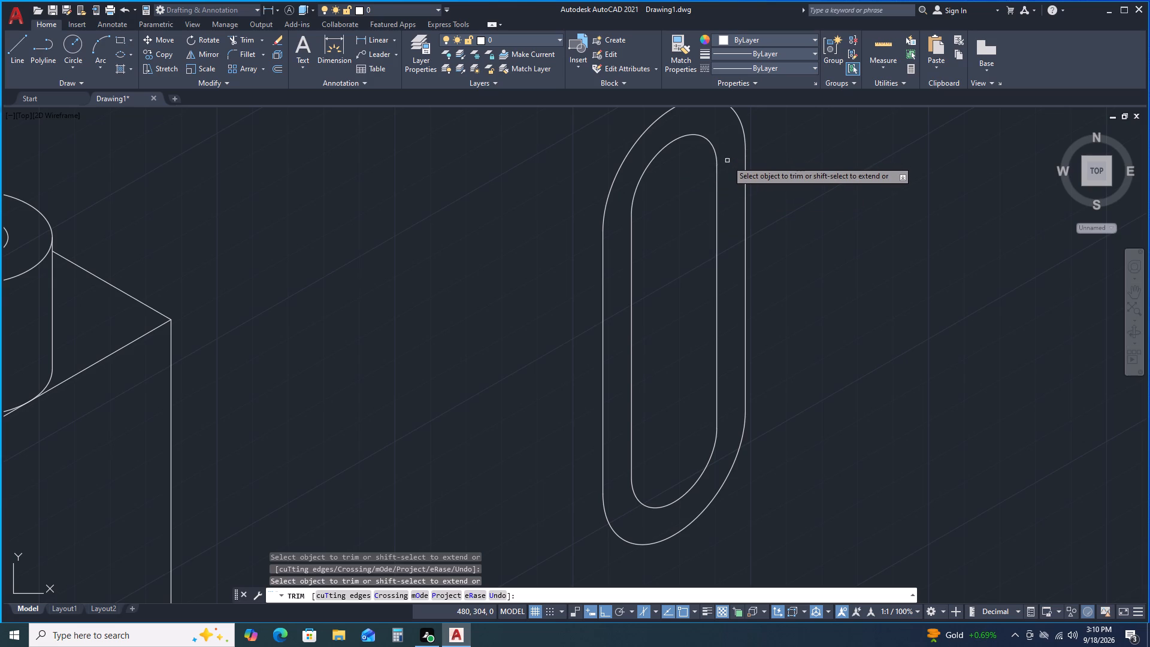
key(space)
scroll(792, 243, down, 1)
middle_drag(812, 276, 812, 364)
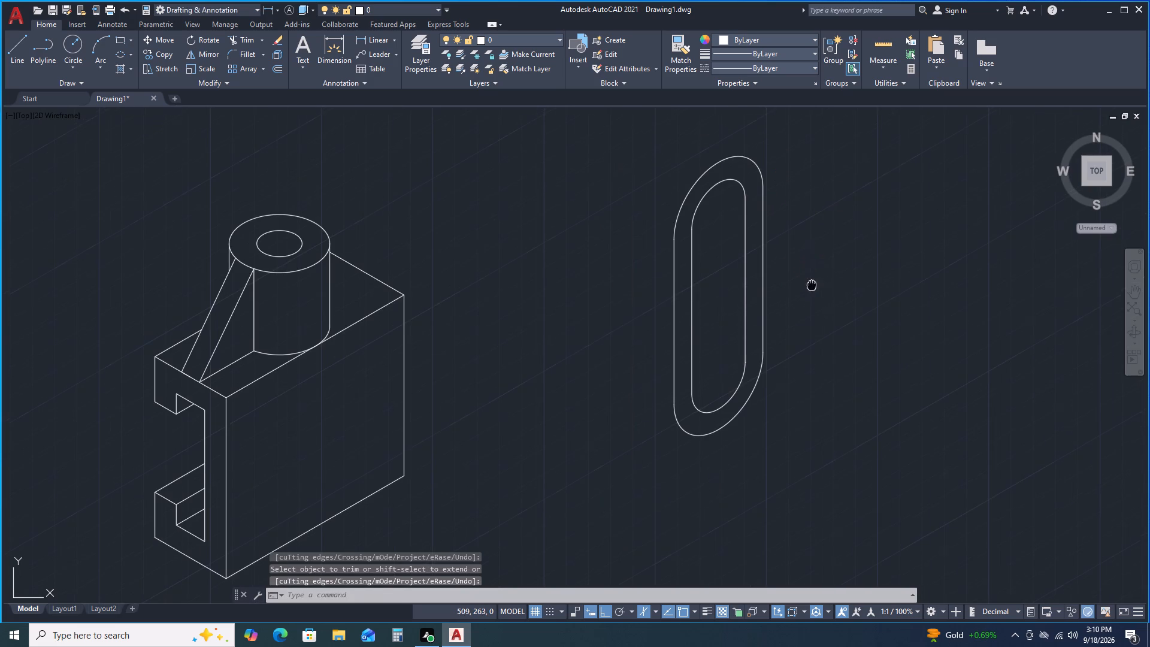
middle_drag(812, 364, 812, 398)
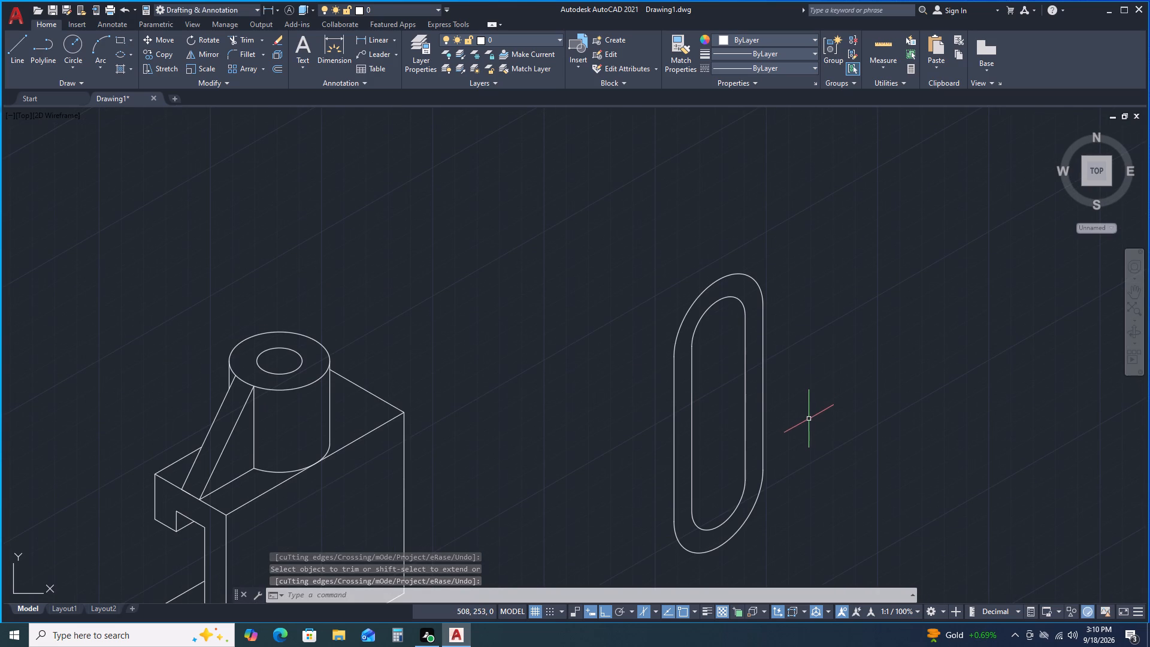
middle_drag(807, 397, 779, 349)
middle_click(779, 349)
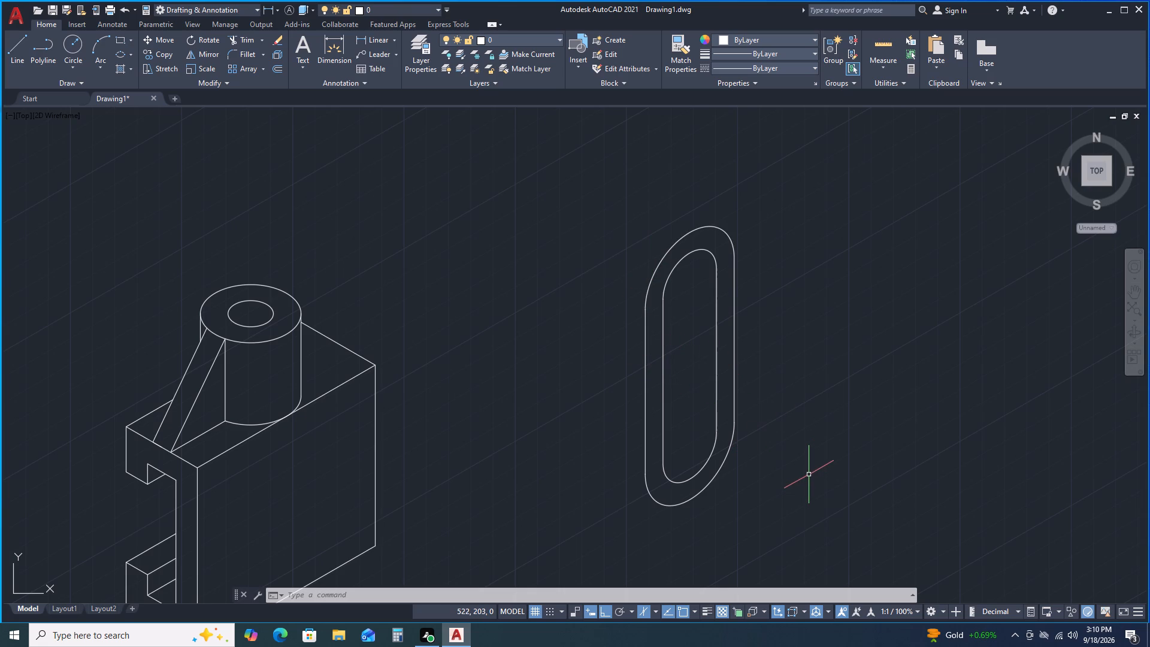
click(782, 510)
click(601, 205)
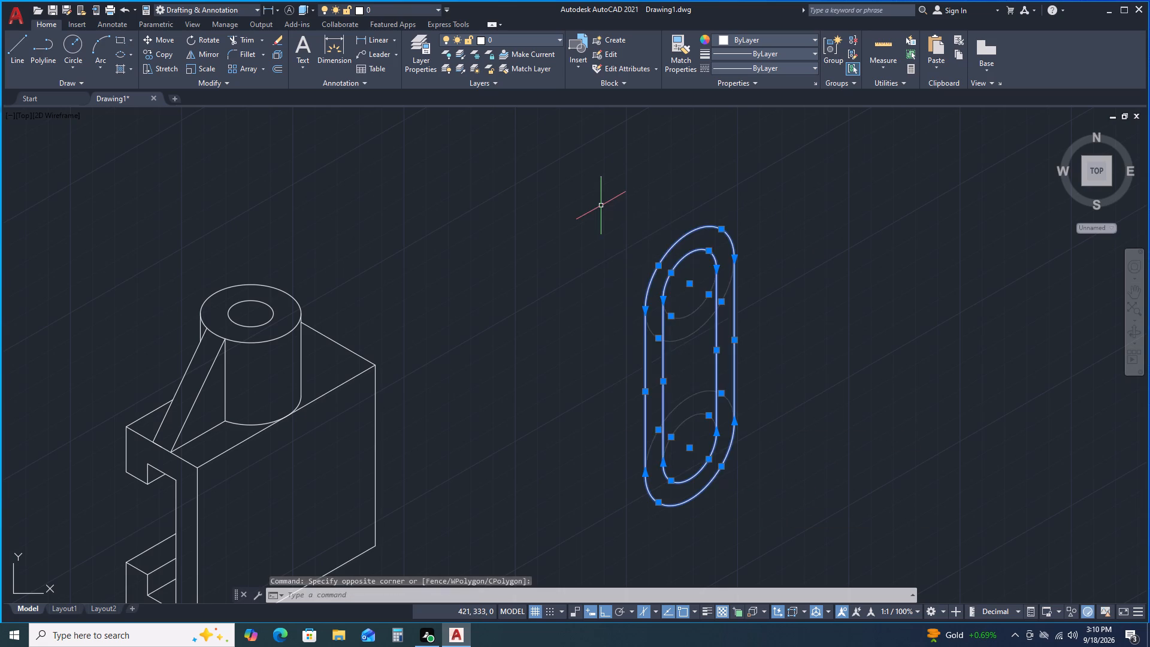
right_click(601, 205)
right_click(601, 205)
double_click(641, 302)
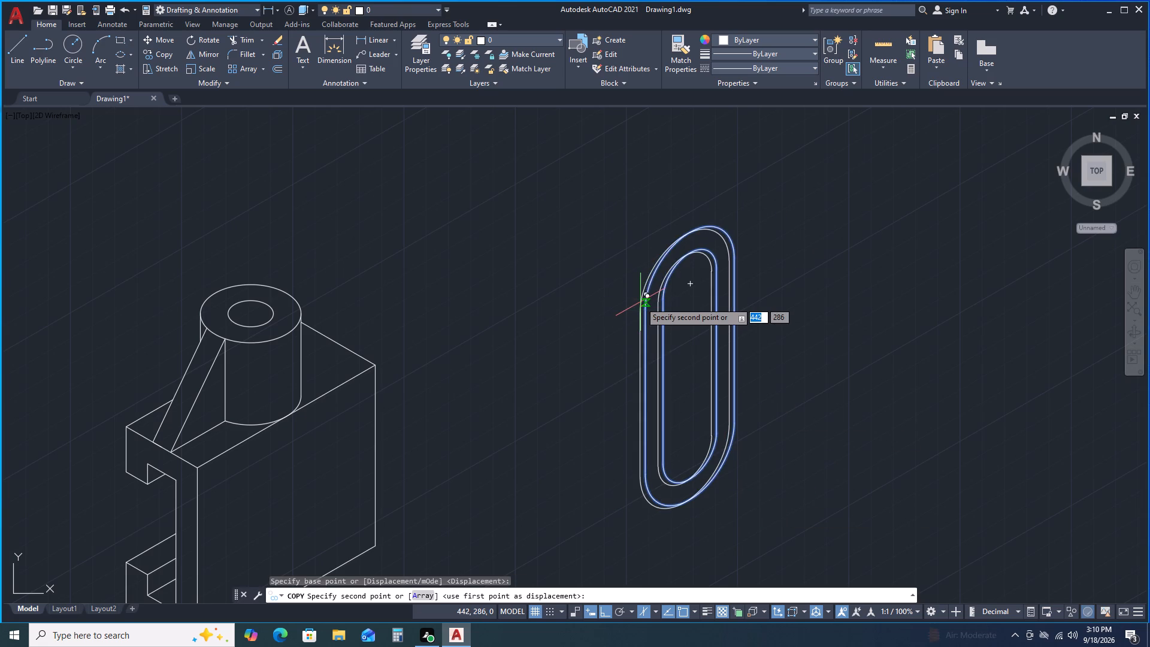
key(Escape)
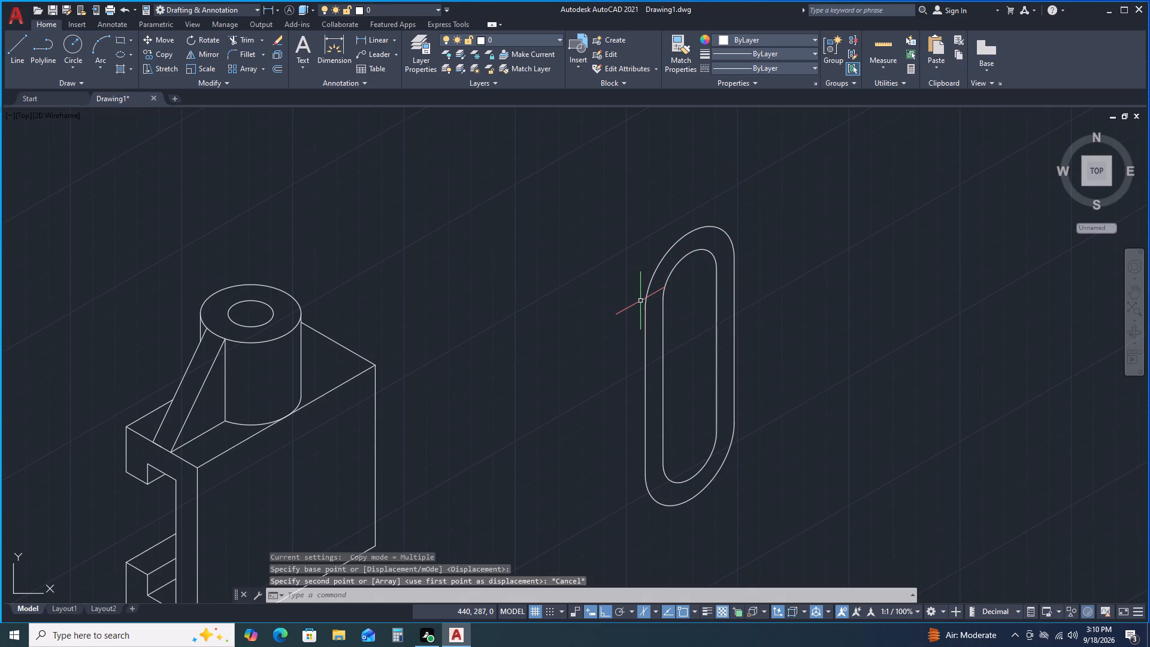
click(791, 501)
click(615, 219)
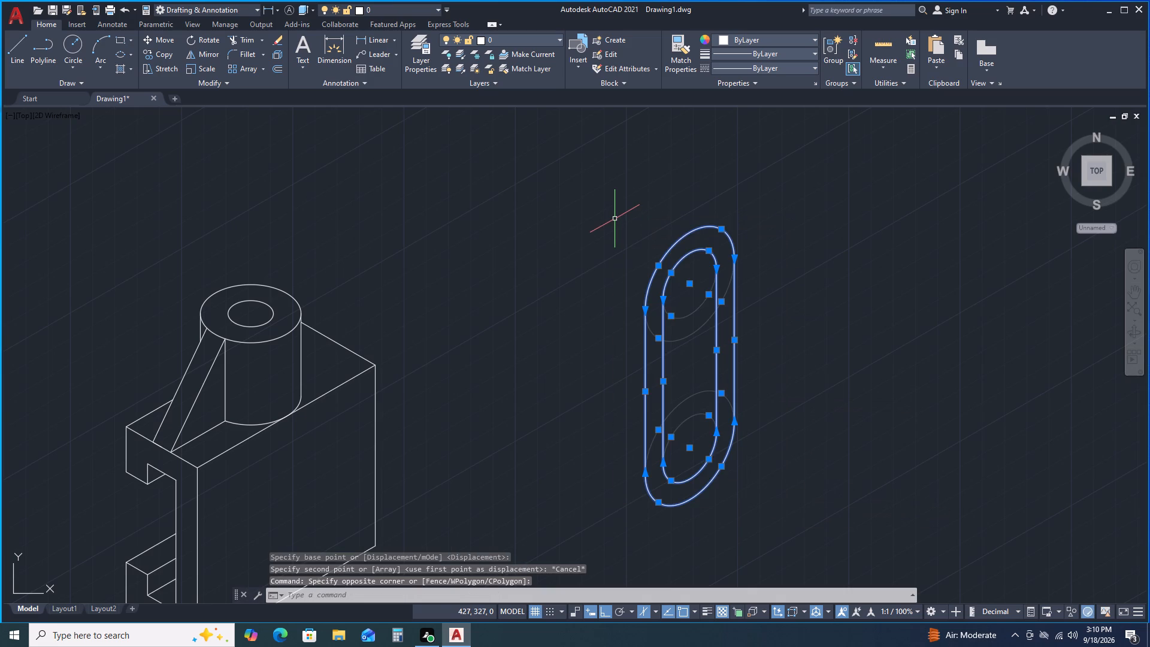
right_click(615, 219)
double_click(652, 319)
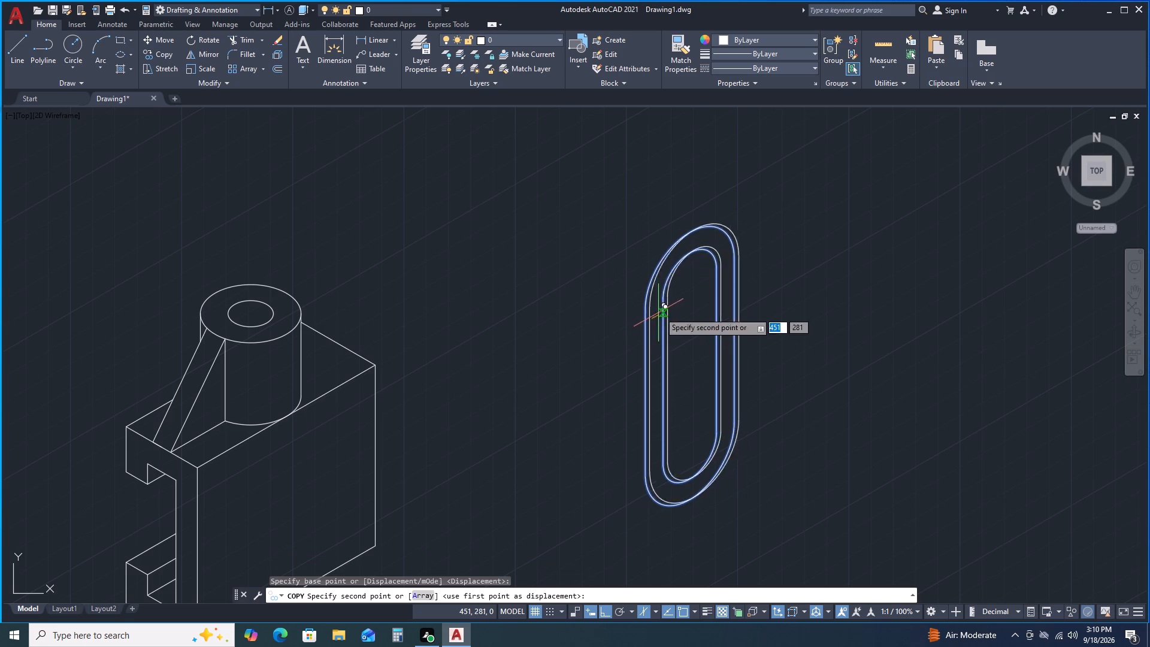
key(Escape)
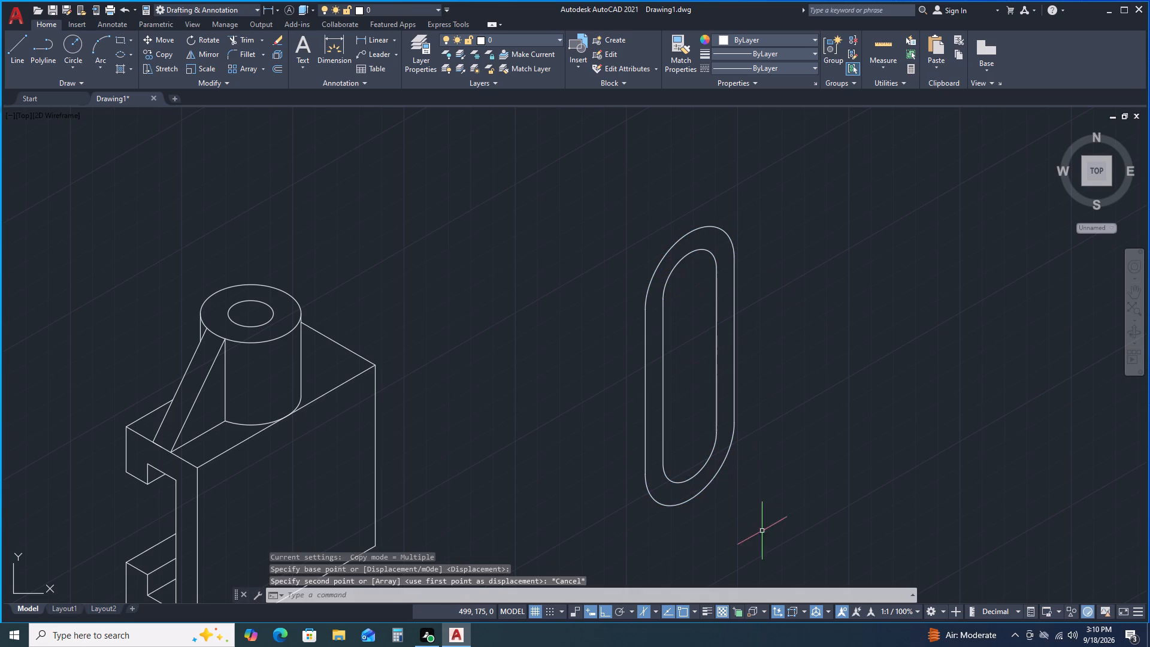
Copy both slot outlines from the upper arcs' centre 16 units down and right along the left isoplane's slanted axis.
drag(762, 531, 755, 521)
double_click(564, 185)
right_click(563, 184)
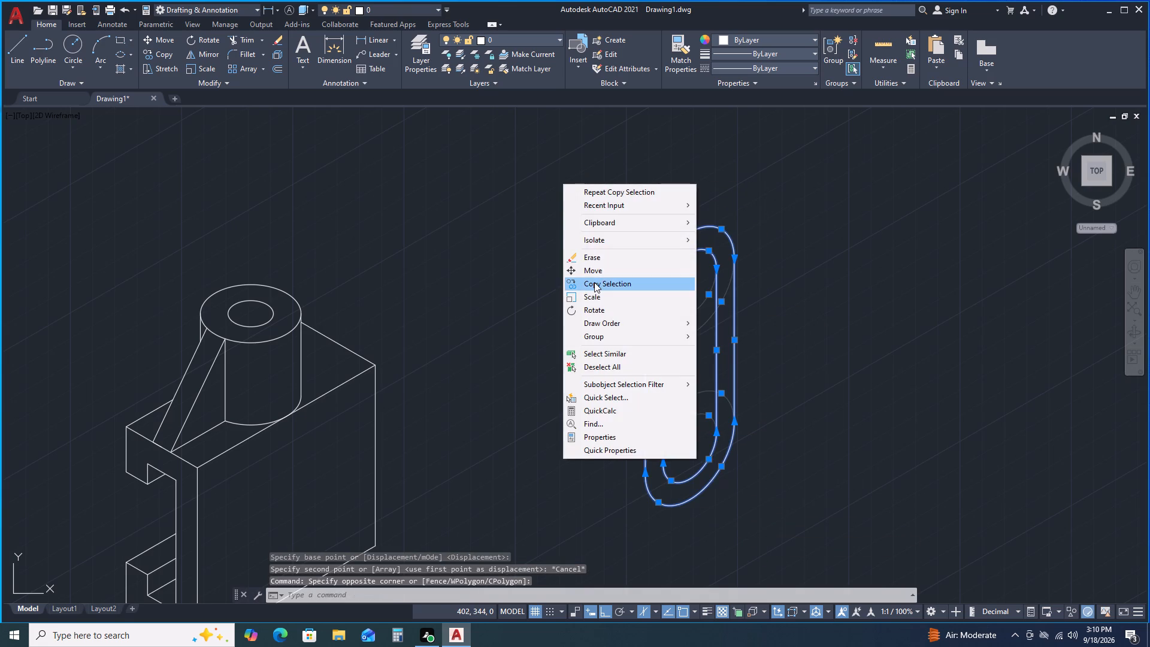
click(594, 282)
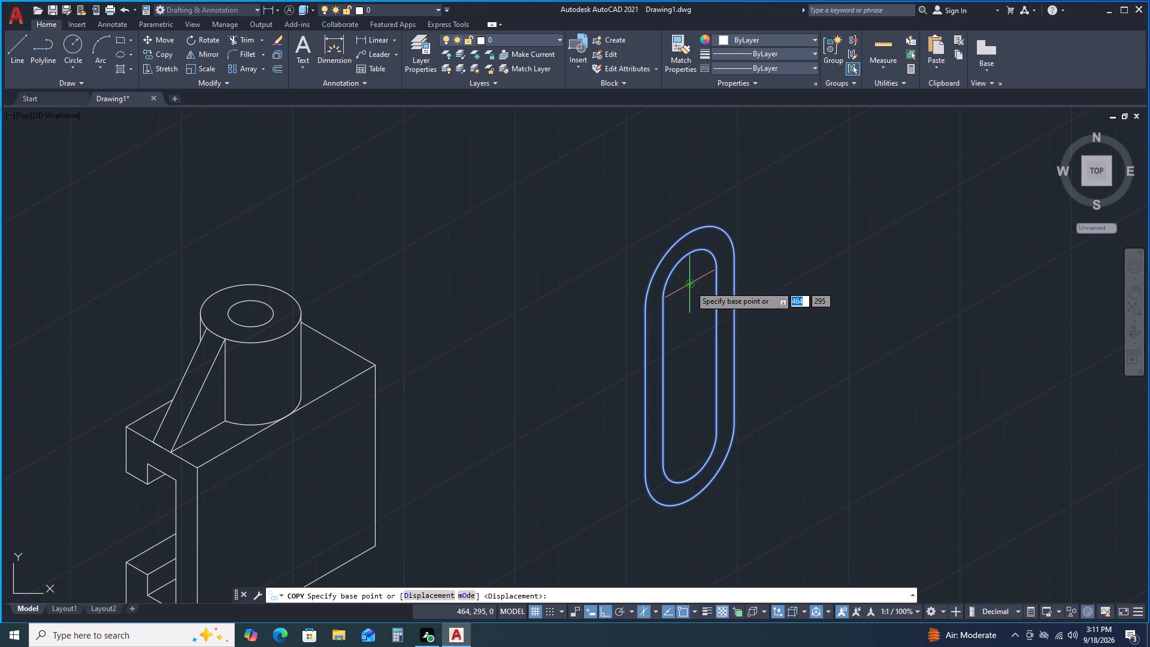
click(690, 286)
key(F5)
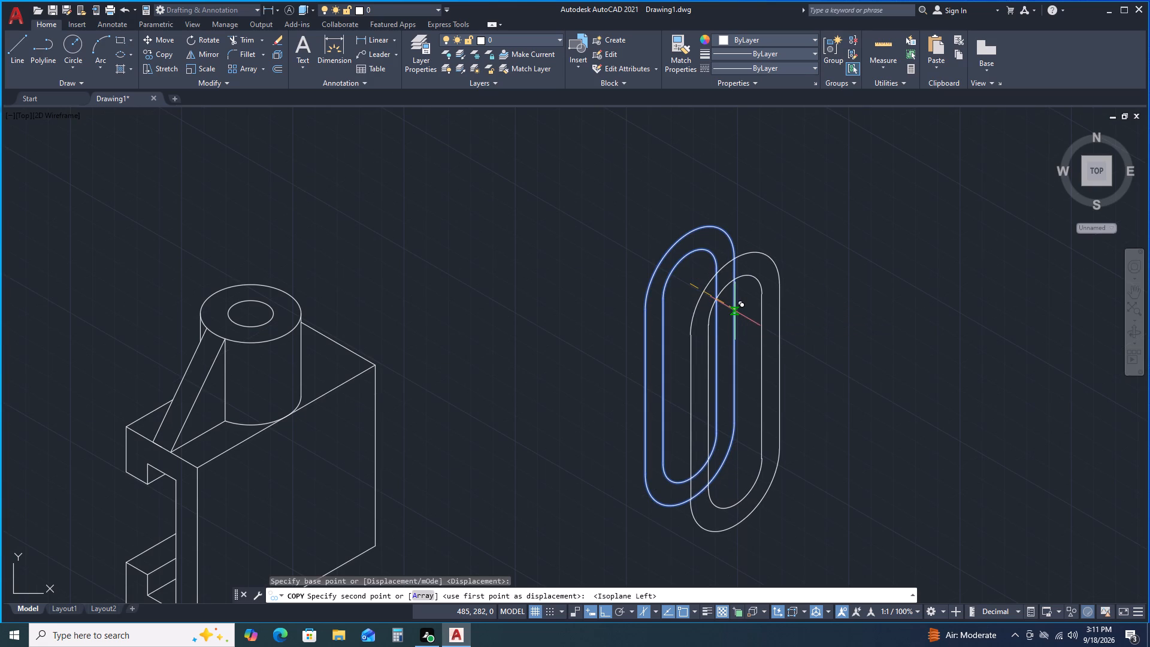
text(16)
key(Return)
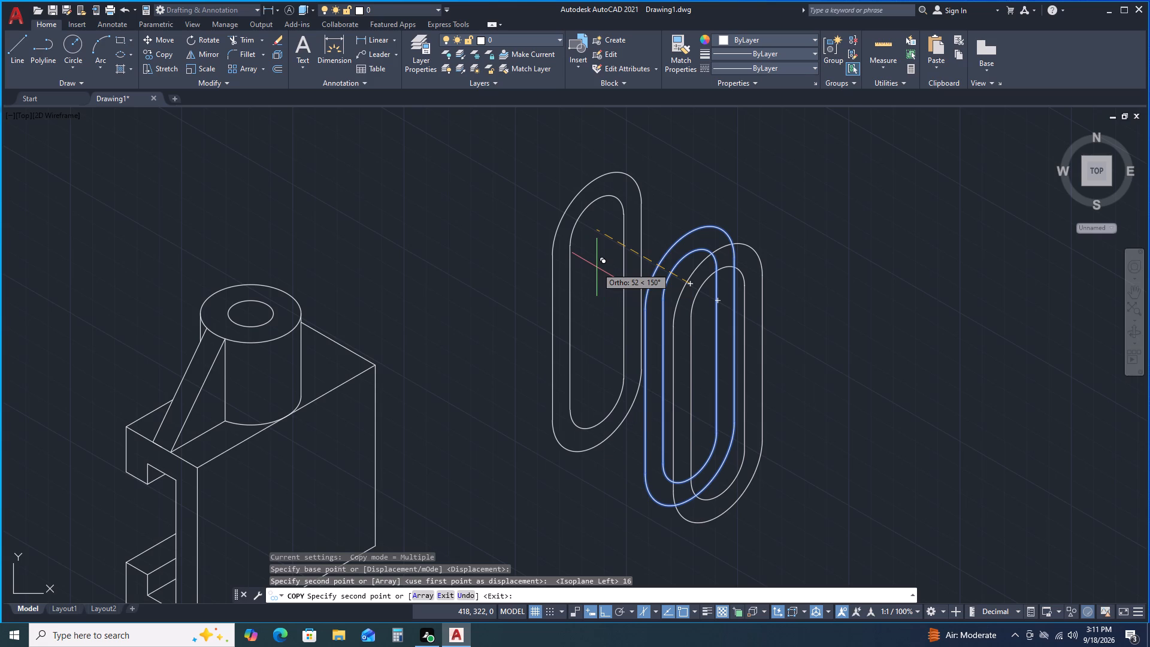
key(Escape)
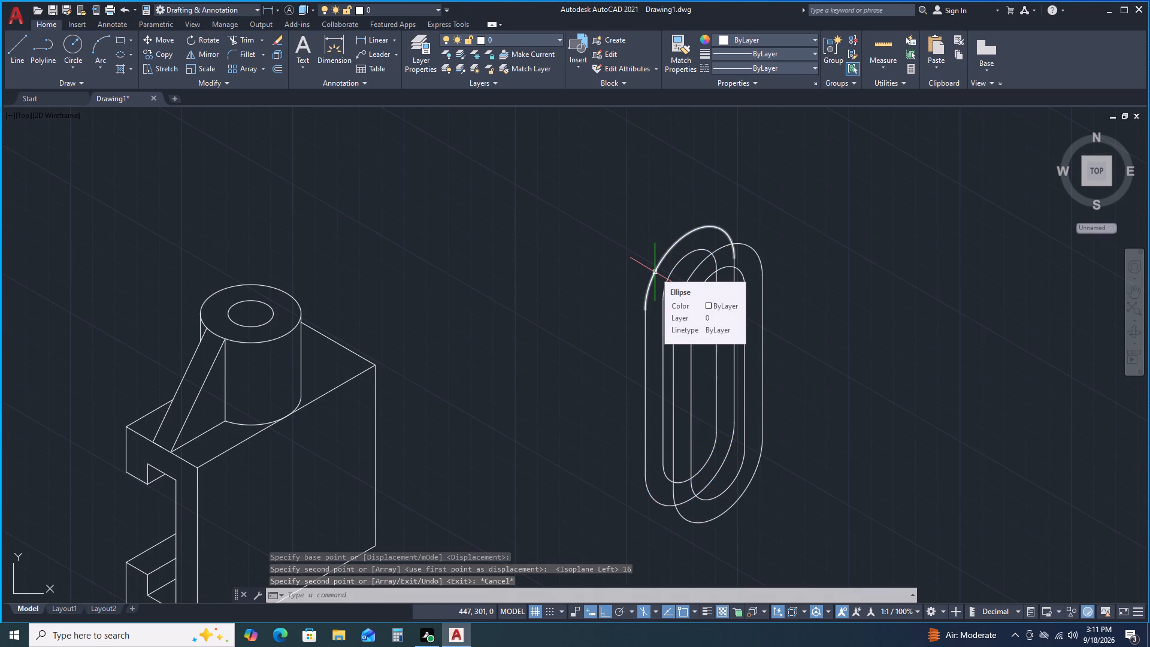
Copy the original slot's upper outer arc from its centre 44 units at 150°, up and away from the copied outline.
click(655, 272)
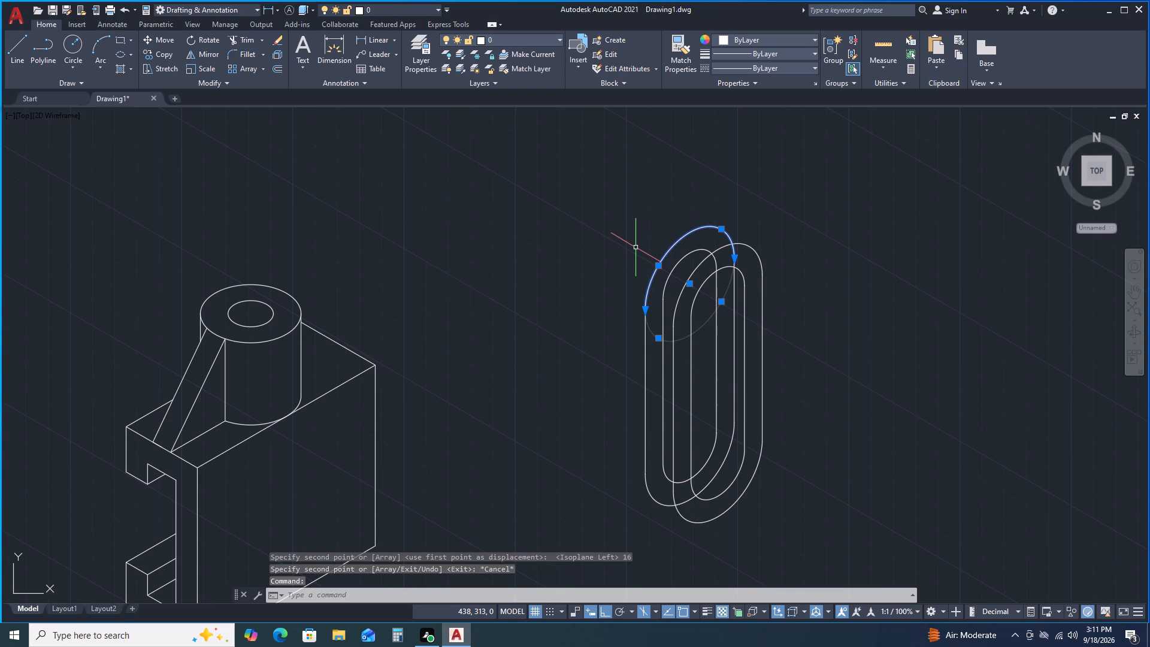
right_click(635, 247)
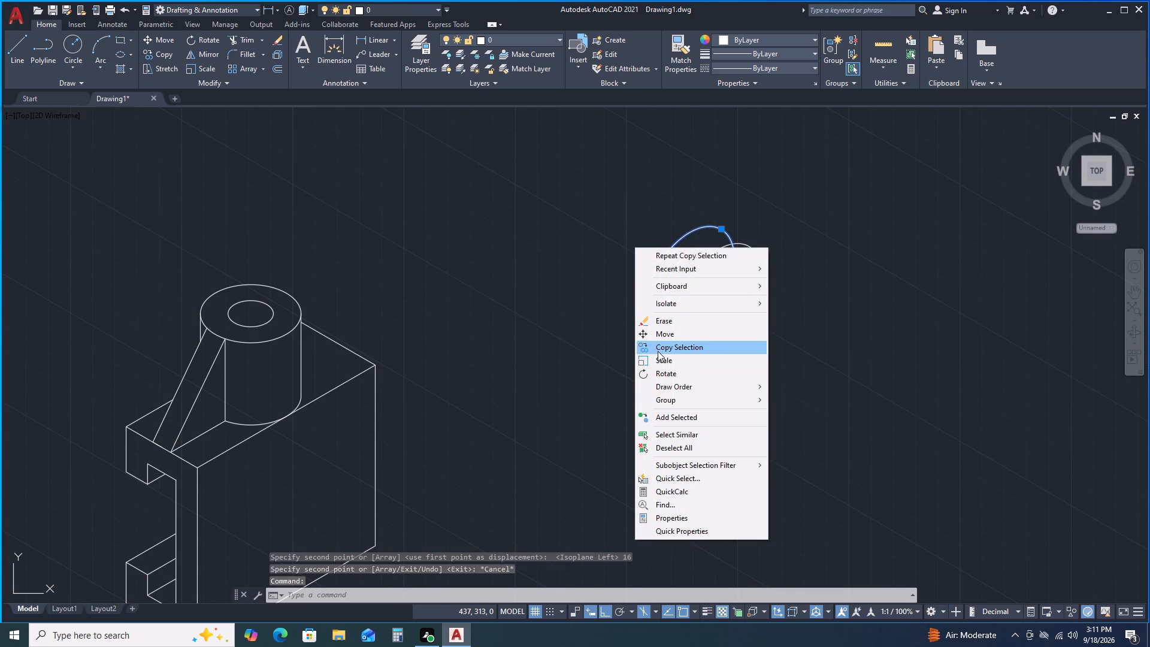
click(658, 351)
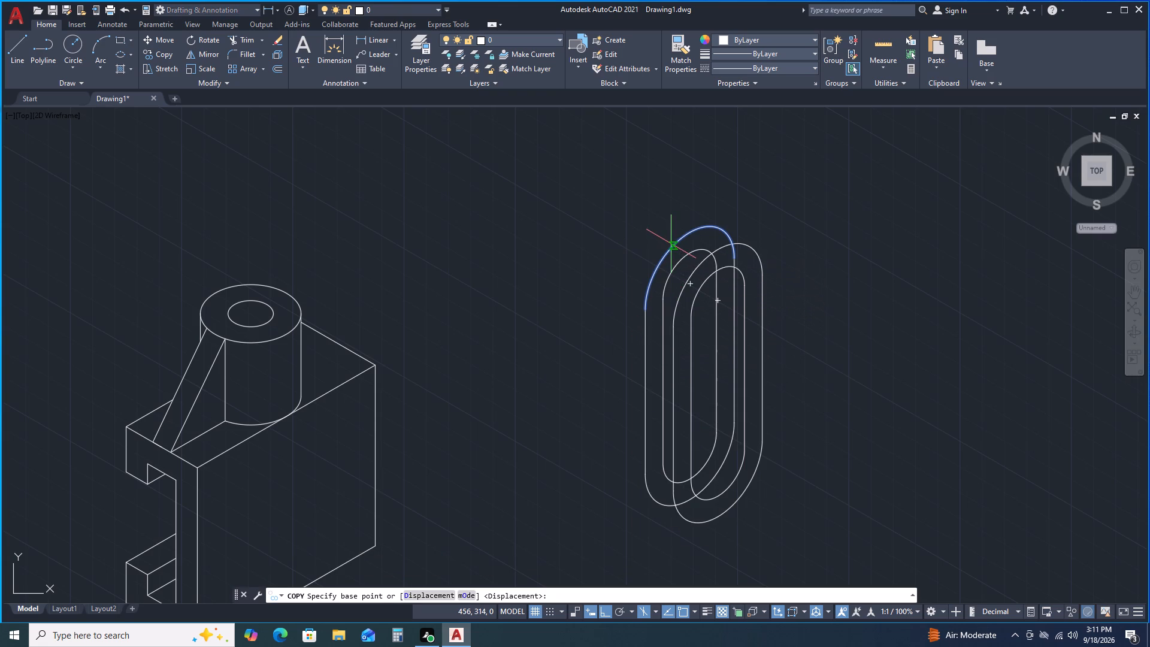
double_click(689, 285)
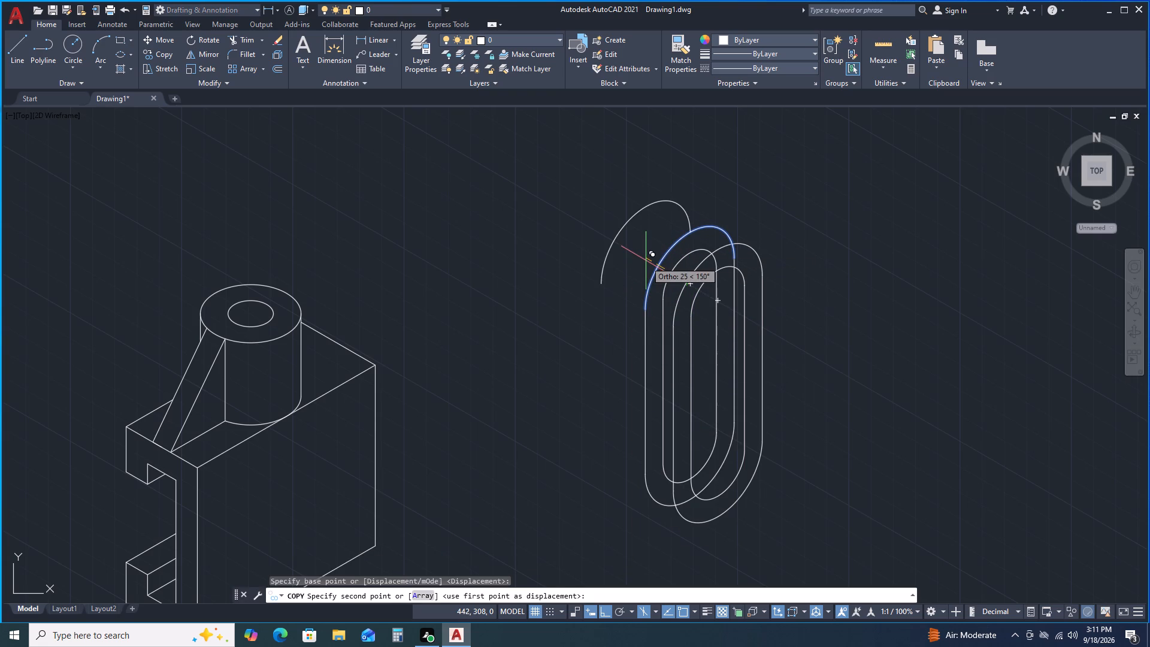
text(44)
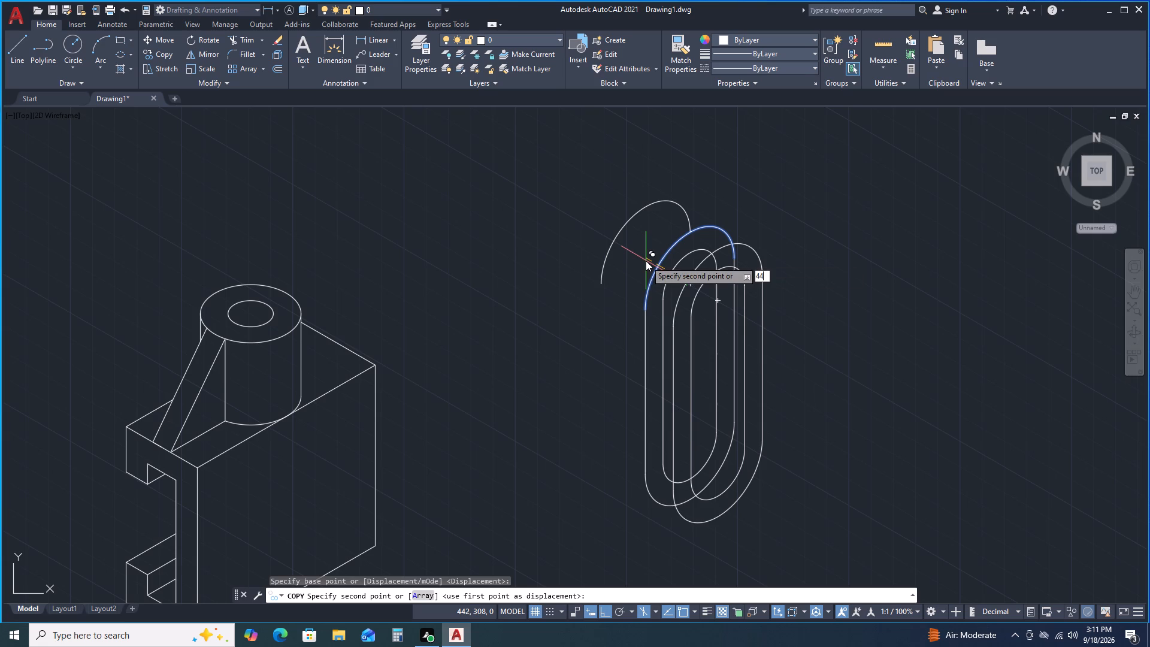
key(Return)
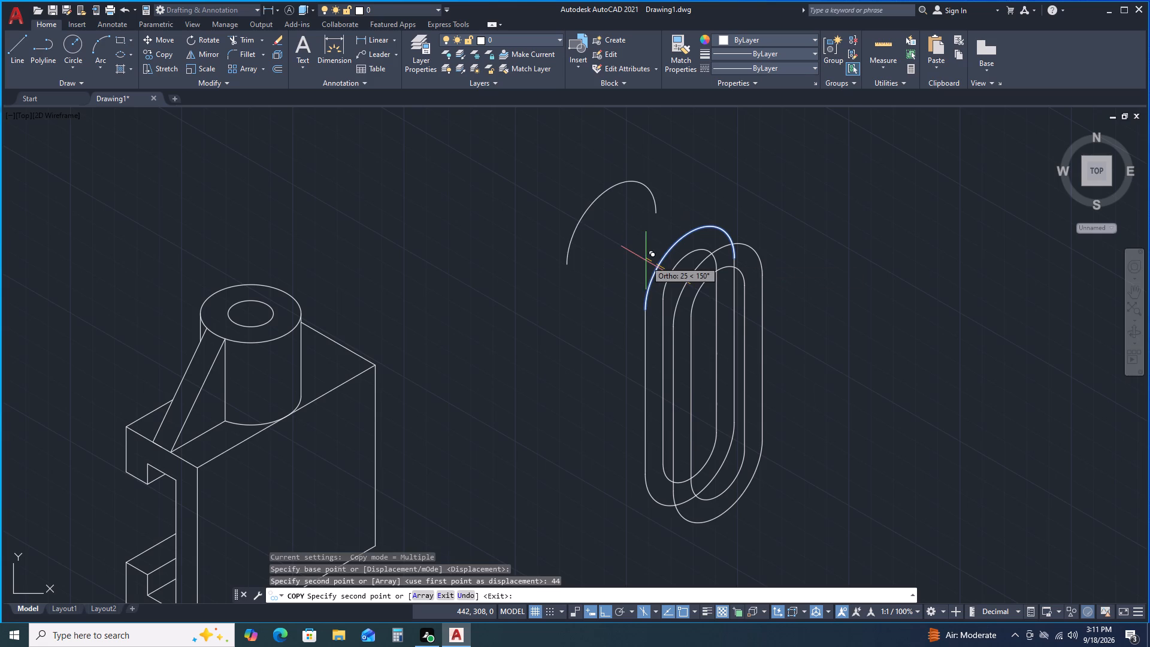
key(space)
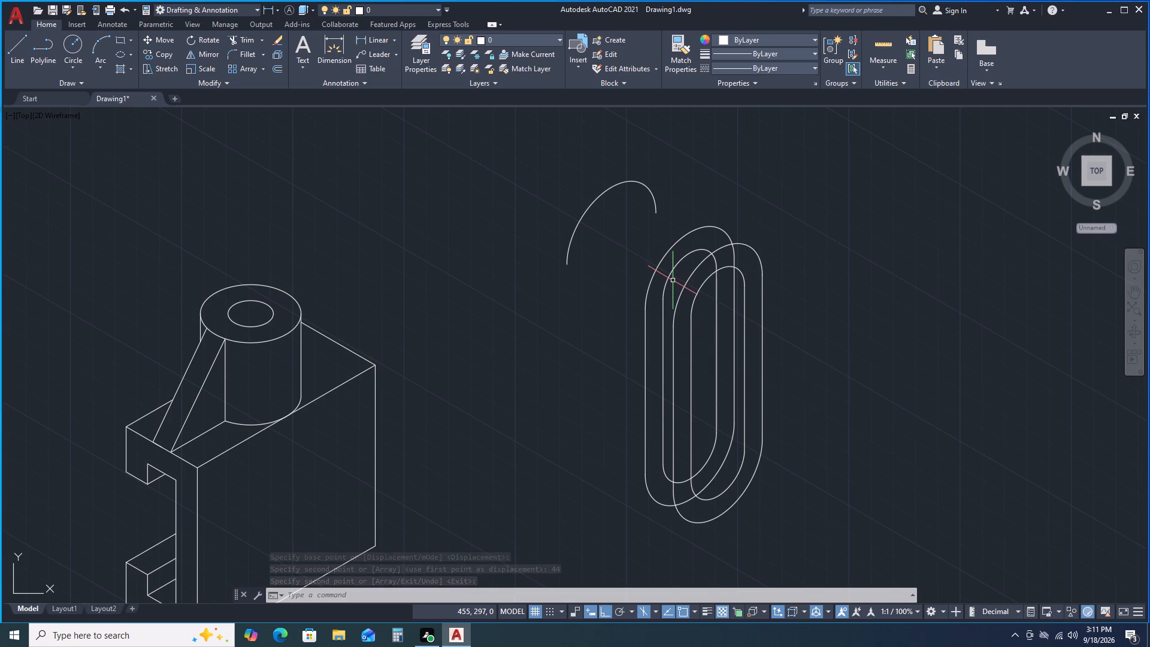
Erase the original slot's four end arcs and its two left-side vertical lines.
double_click(674, 274)
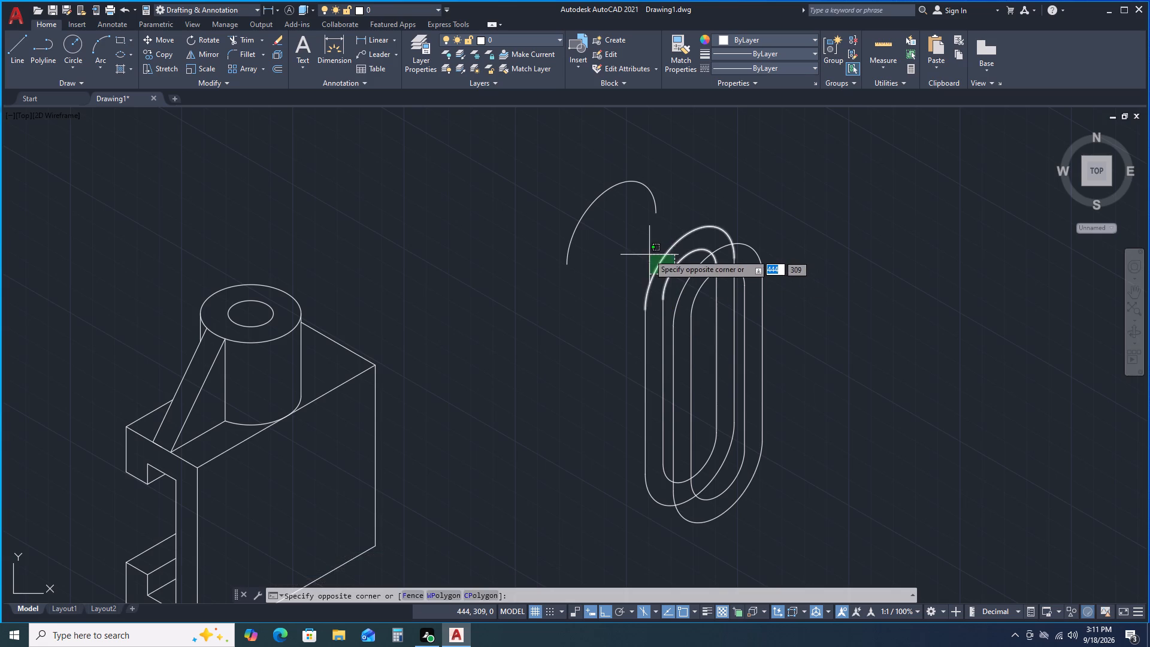
click(648, 254)
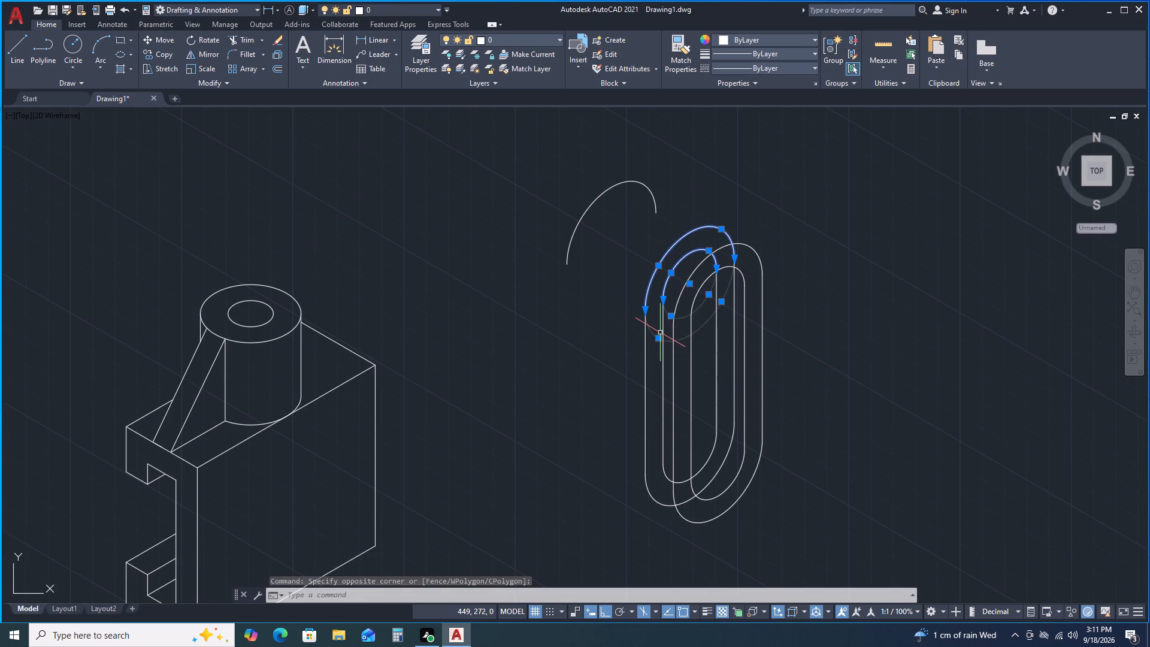
click(662, 335)
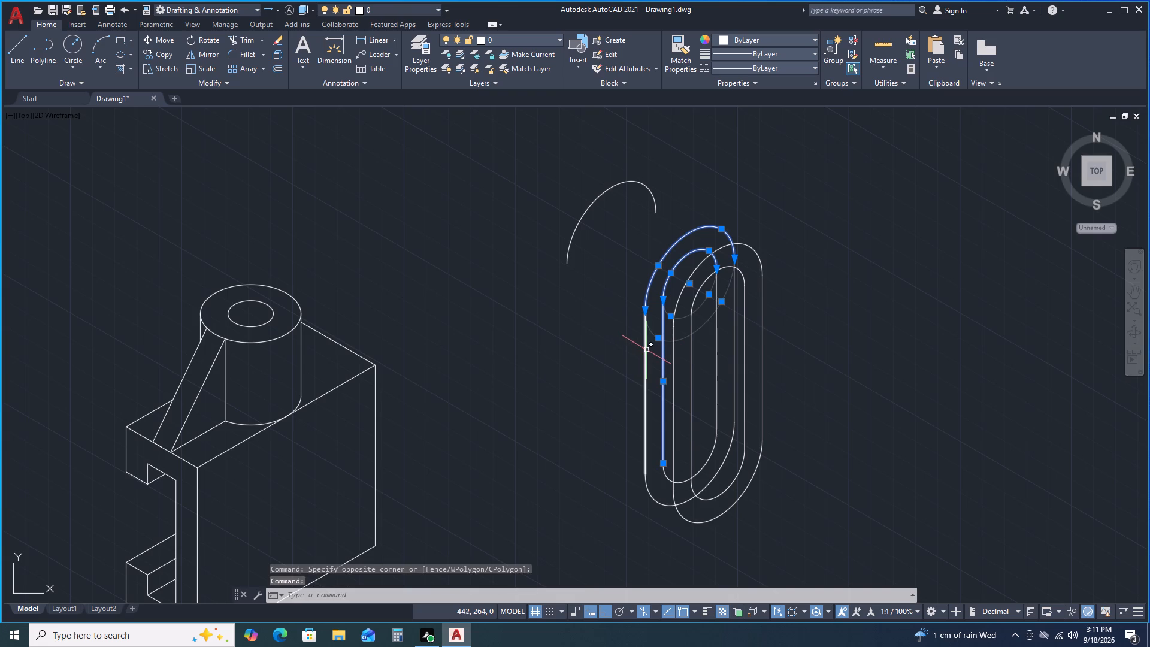
click(646, 350)
click(652, 498)
right_click(652, 498)
click(652, 498)
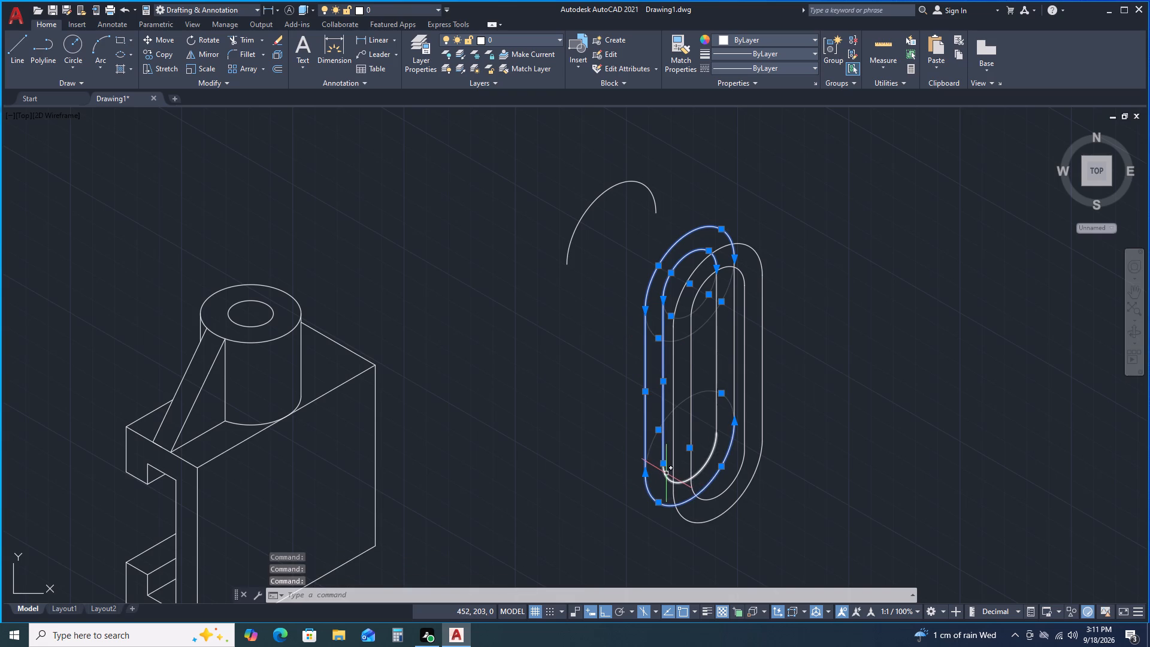
double_click(666, 473)
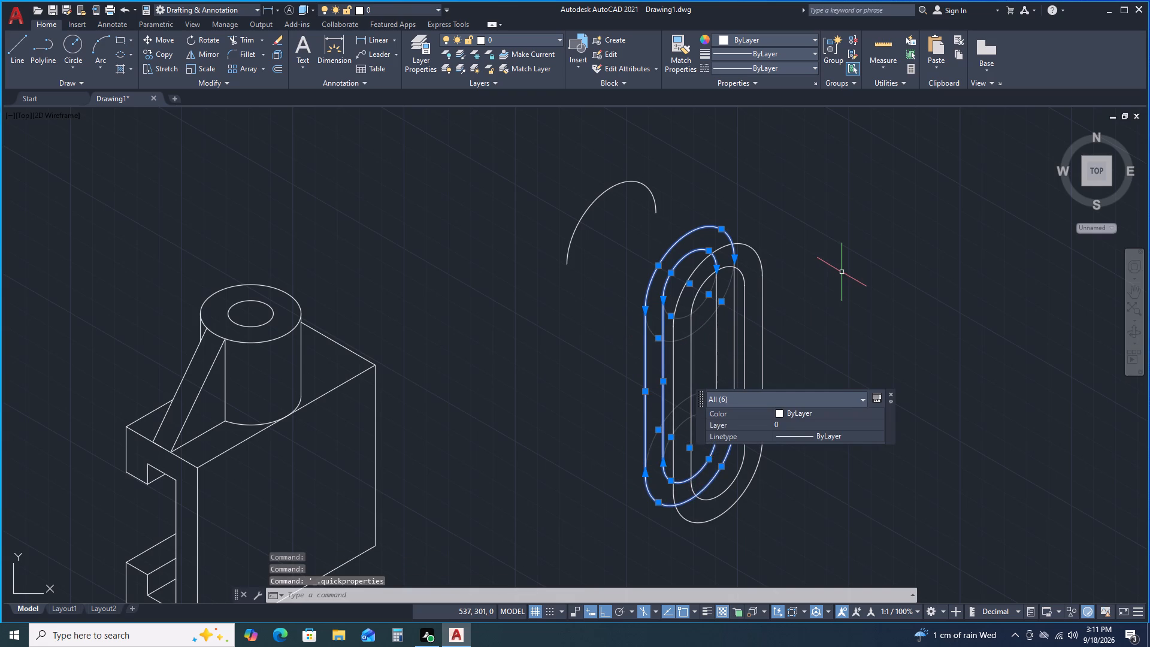
key(Delete)
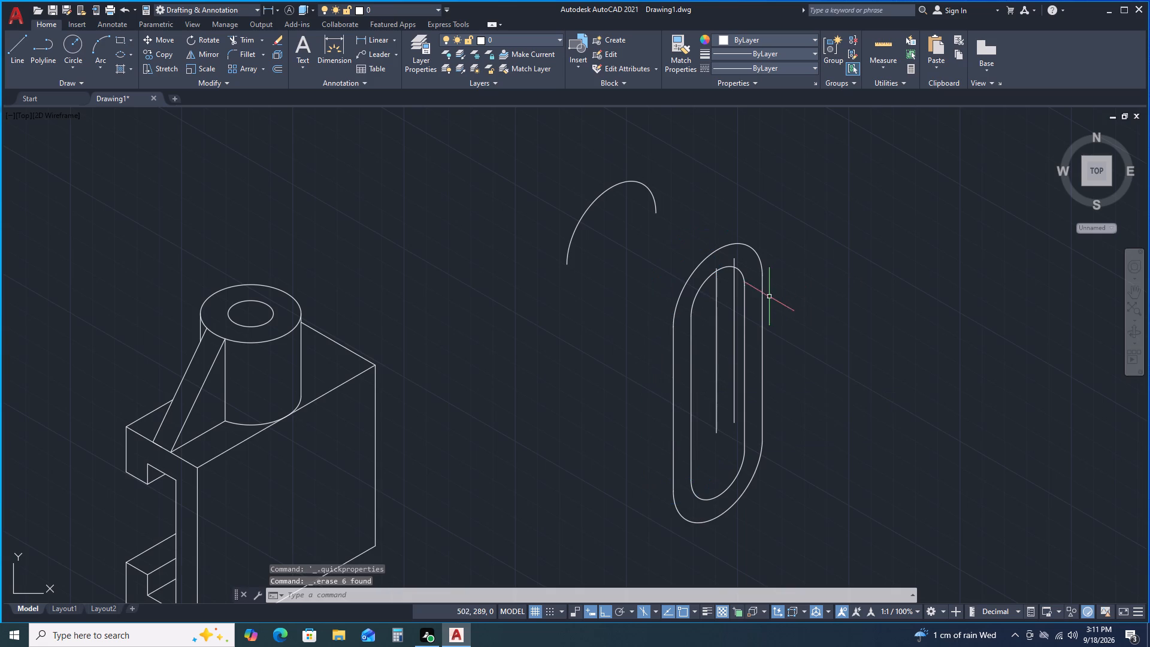
Erase the two leftover vertical lines inside the copied slot outline.
double_click(736, 312)
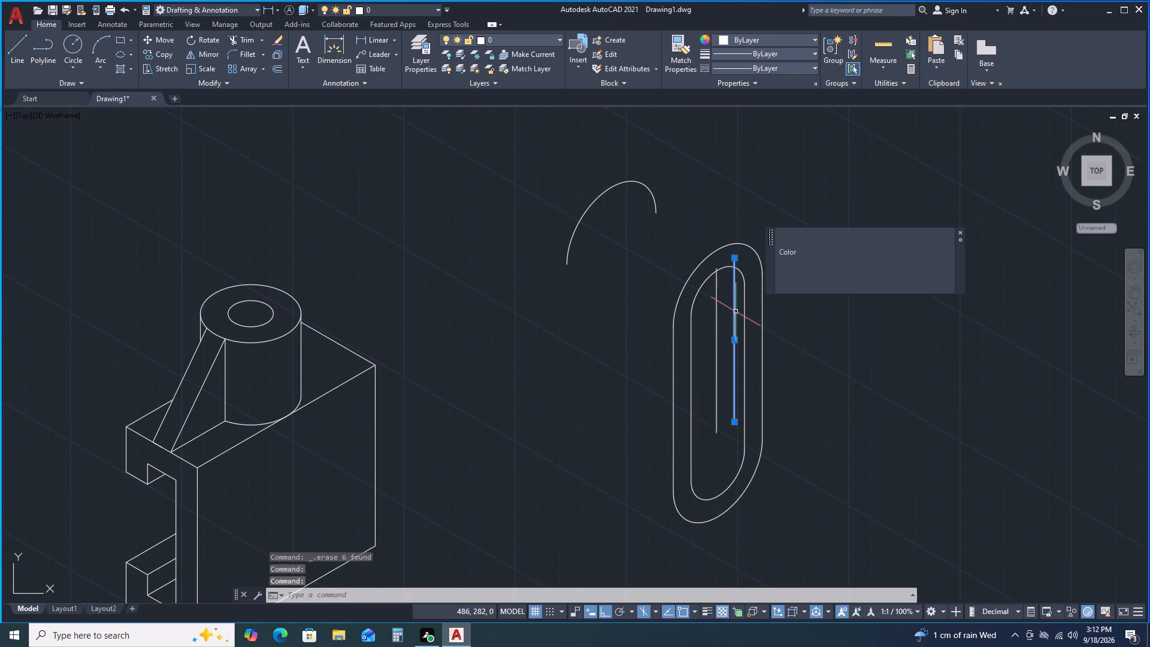
double_click(715, 313)
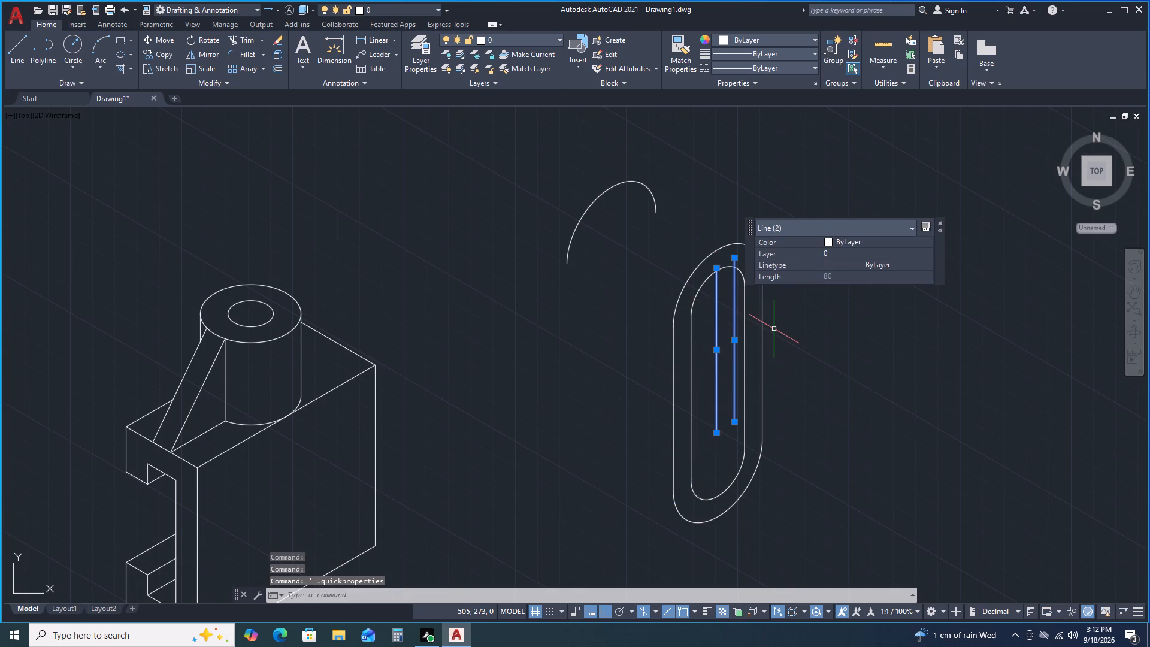
key(Delete)
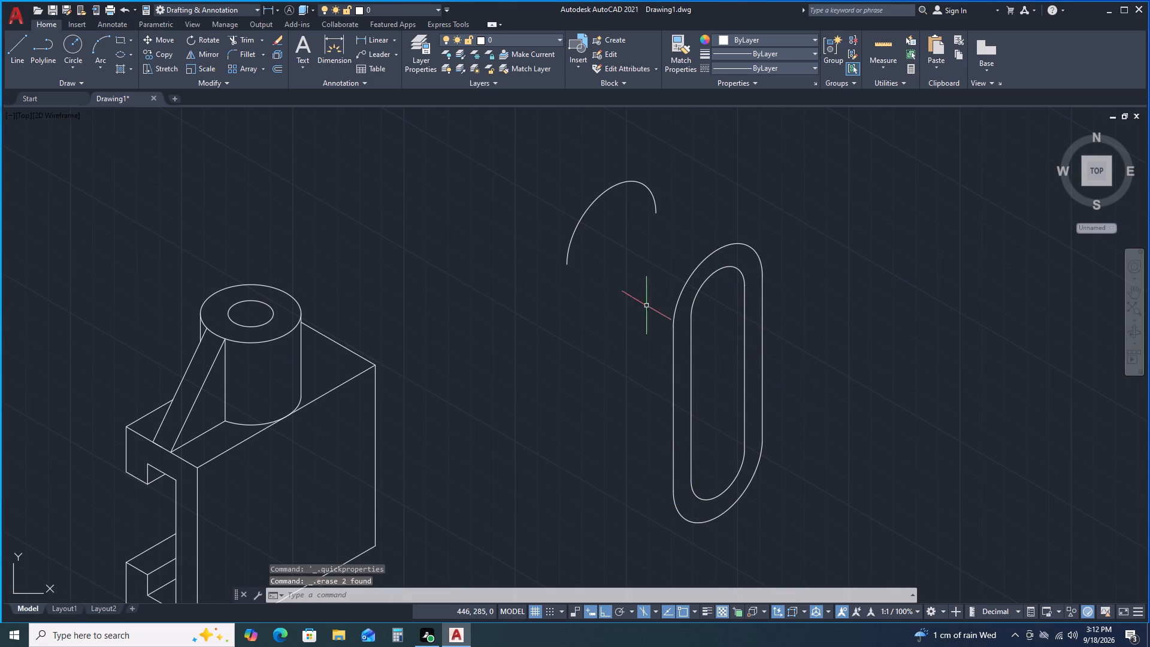
Draw a line at 330° from the detached upper arc's shoulder to the matching point on the slot's upper outer arc.
click(13, 40)
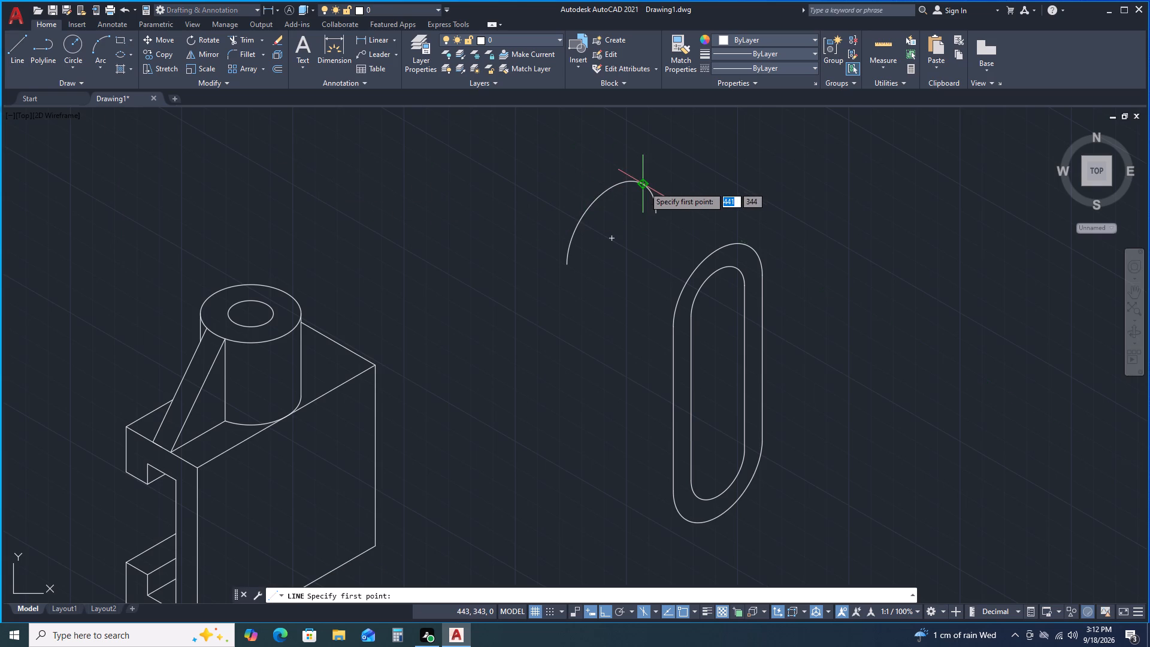
click(644, 186)
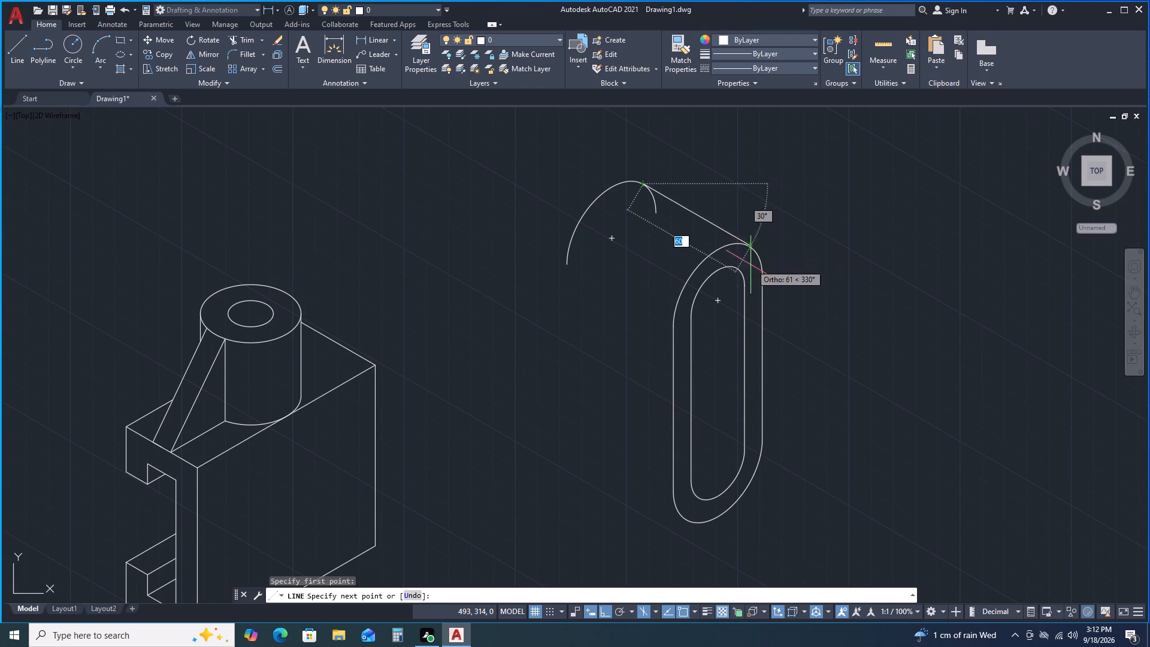
scroll(761, 246, up, 1)
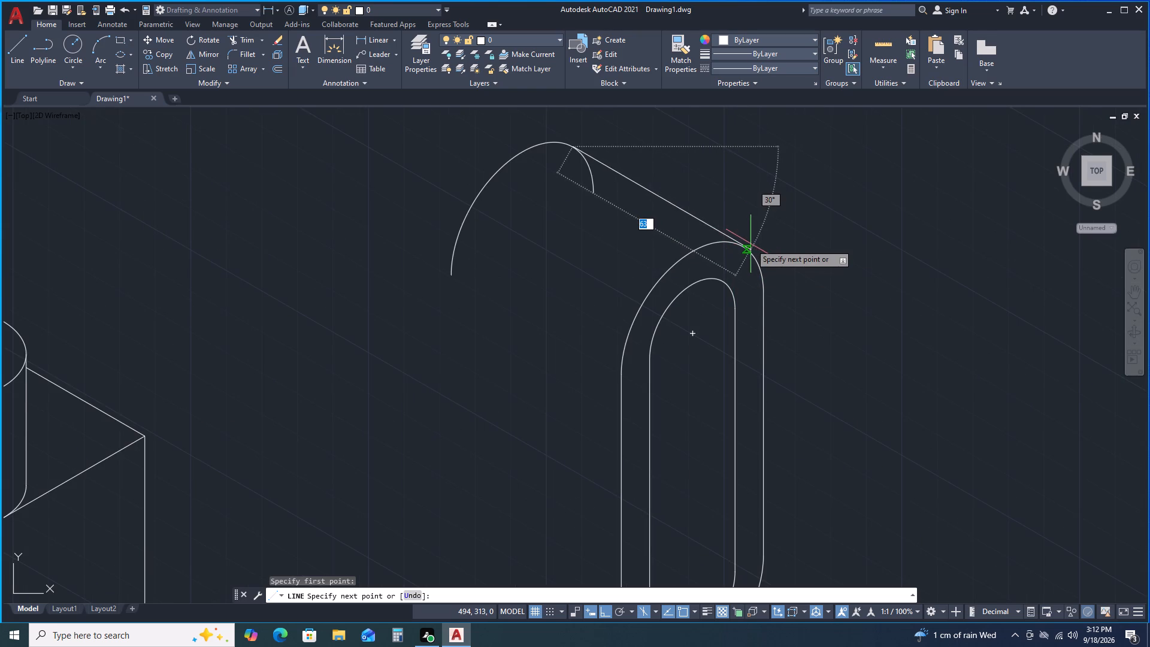
double_click(743, 247)
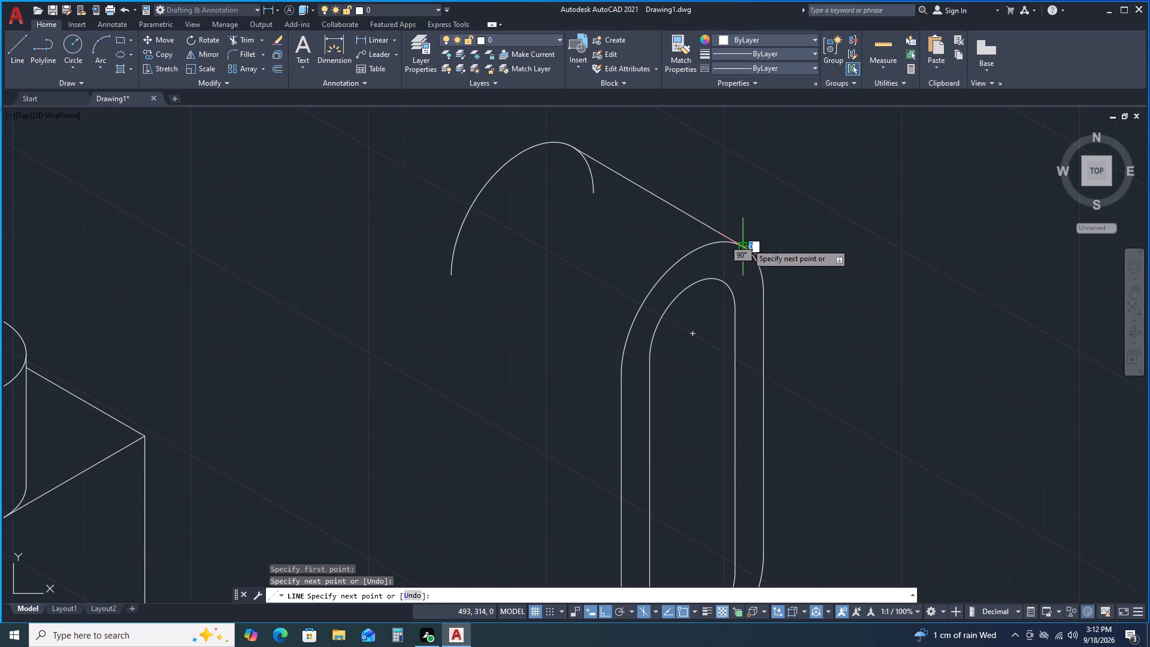
key(space)
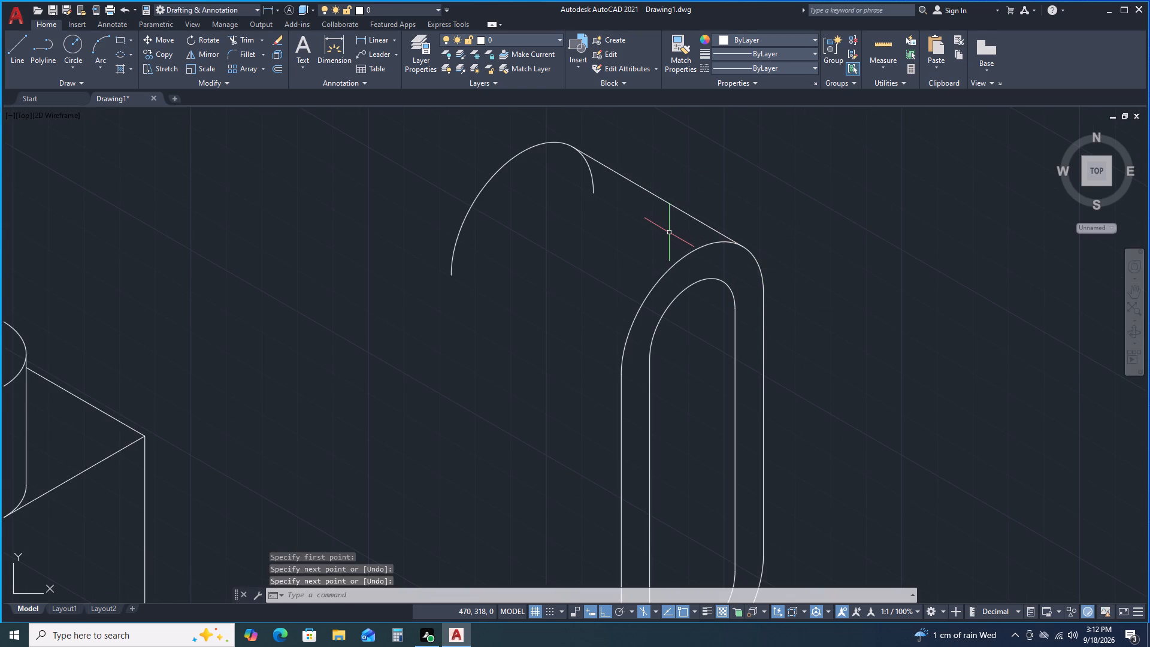
Trim the detached arc's short descending end below the slanted connecting line.
middle_drag(643, 255, 625, 216)
middle_click(622, 195)
middle_click(622, 194)
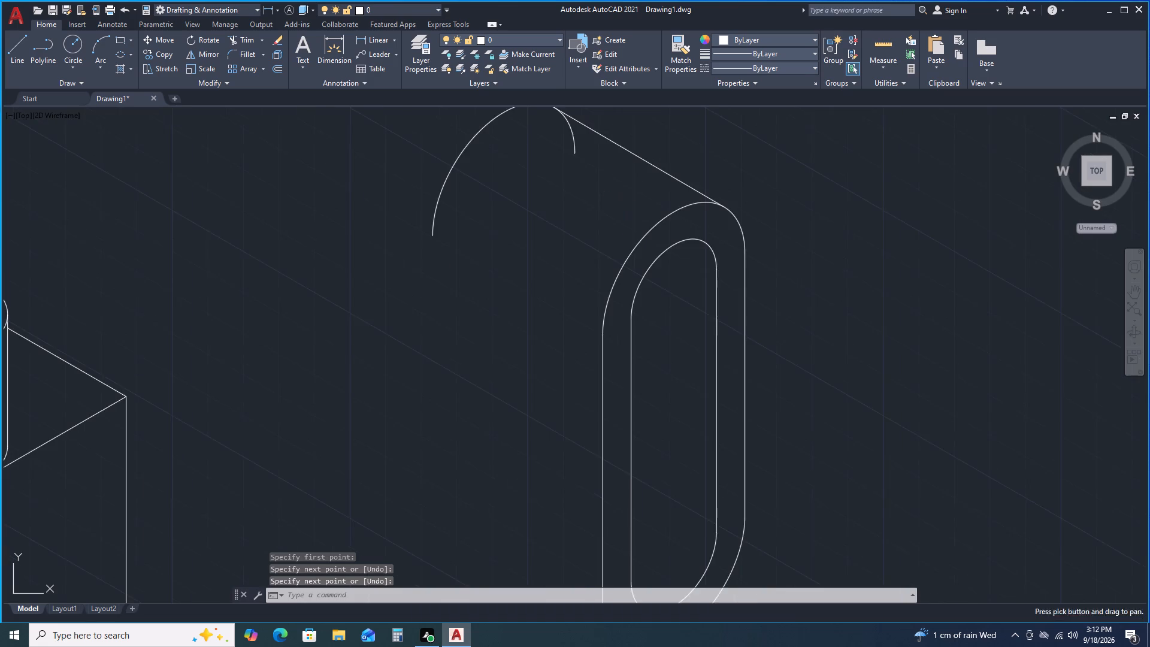
middle_drag(728, 277, 488, 294)
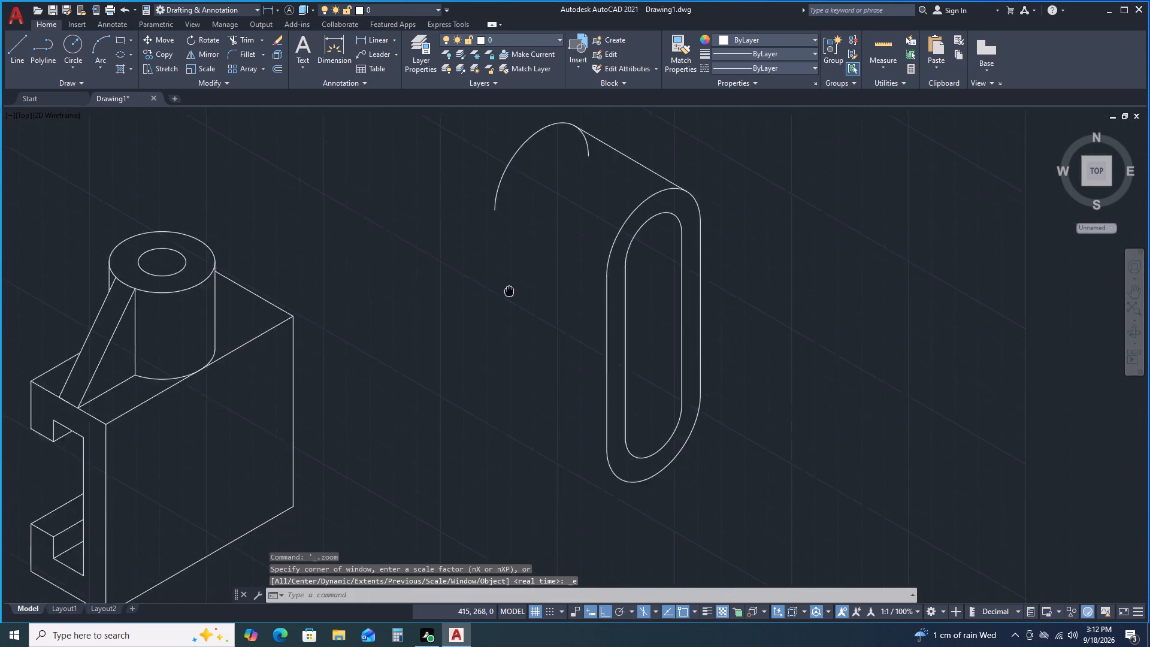
middle_drag(488, 294, 420, 306)
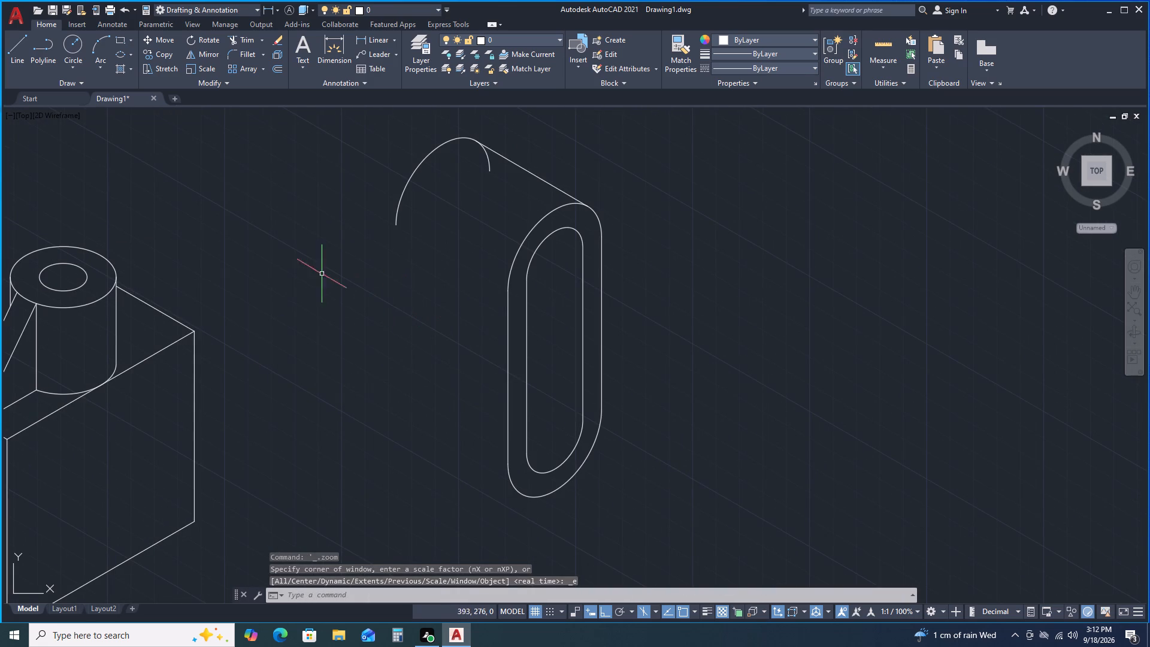
click(241, 41)
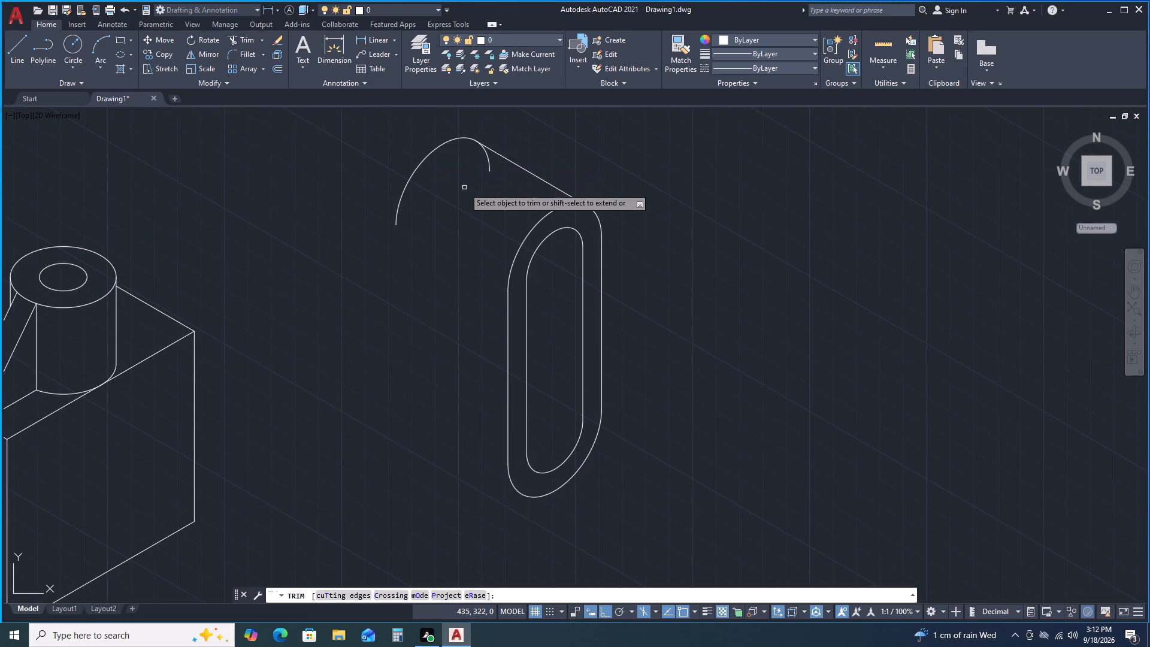
triple_click(490, 168)
click(490, 168)
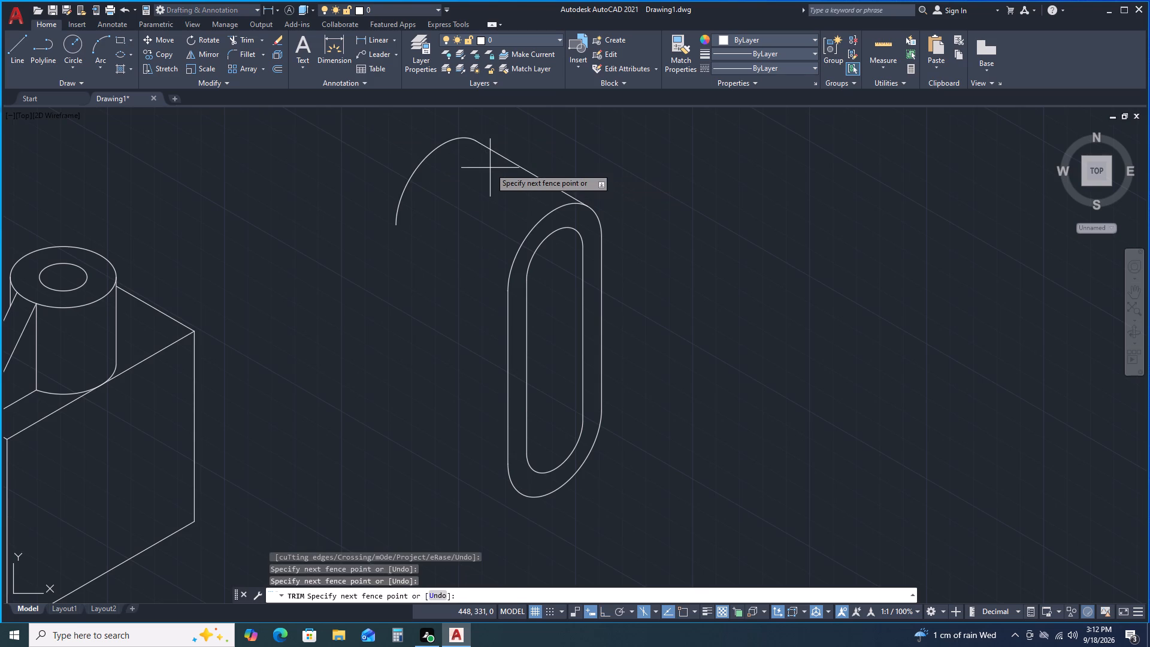
key(space)
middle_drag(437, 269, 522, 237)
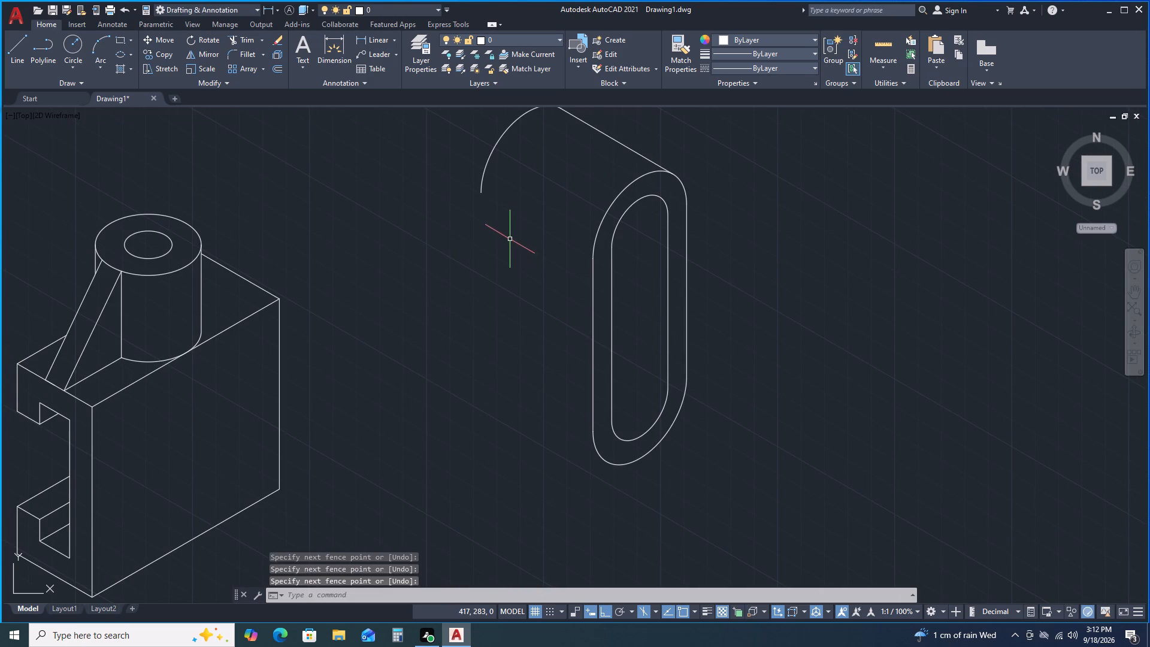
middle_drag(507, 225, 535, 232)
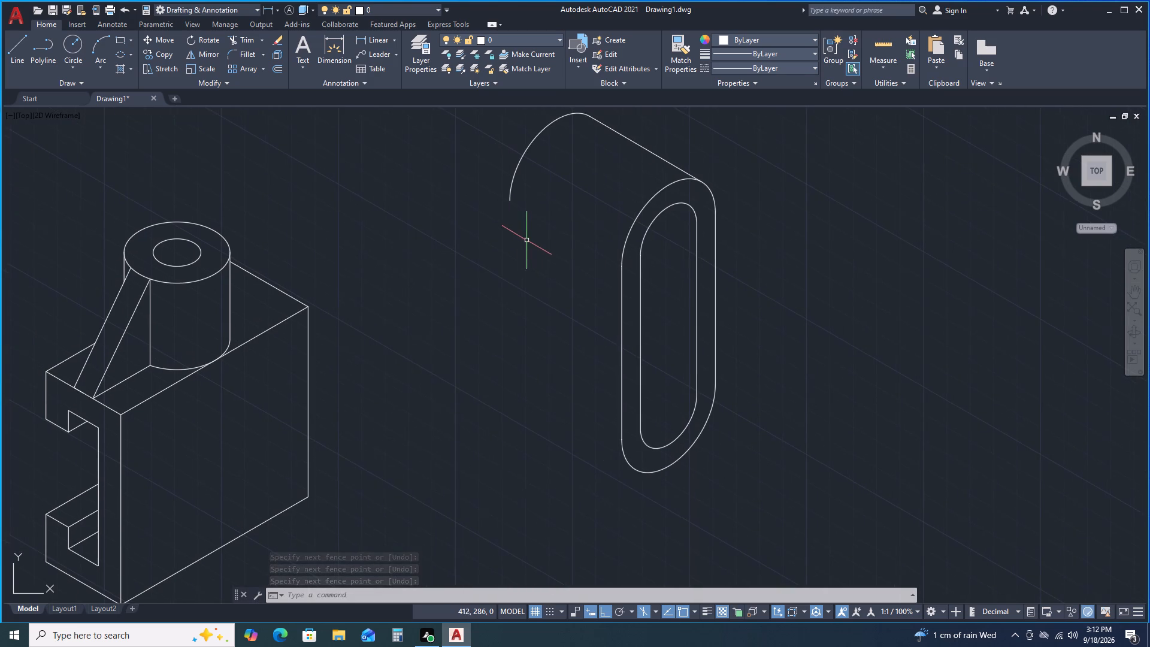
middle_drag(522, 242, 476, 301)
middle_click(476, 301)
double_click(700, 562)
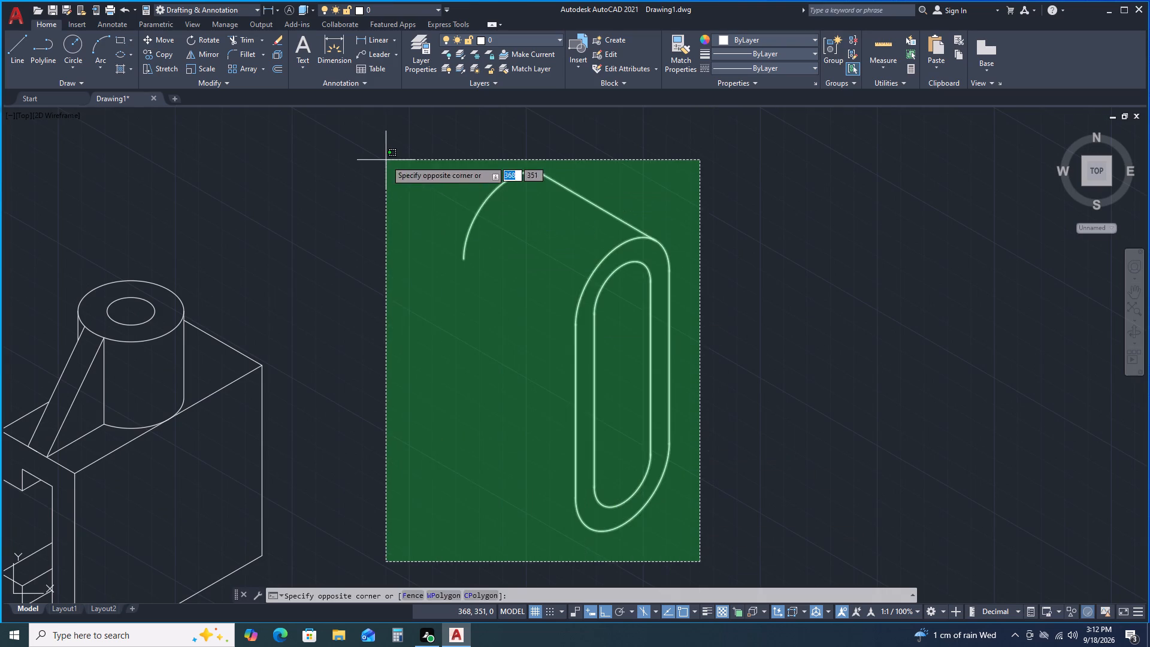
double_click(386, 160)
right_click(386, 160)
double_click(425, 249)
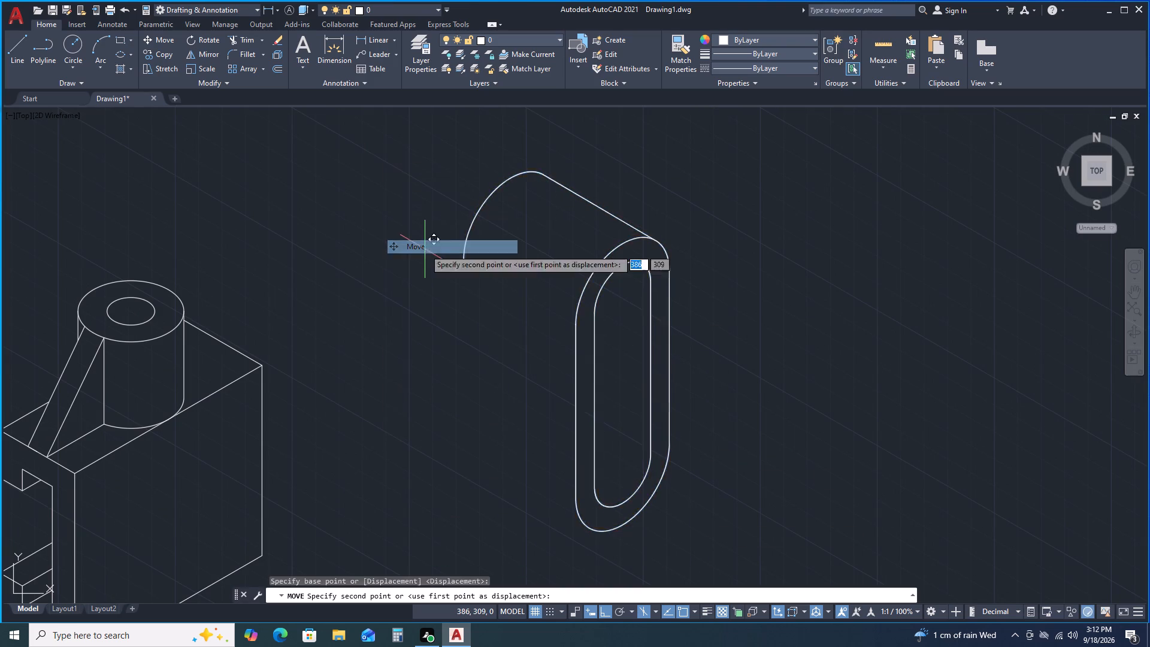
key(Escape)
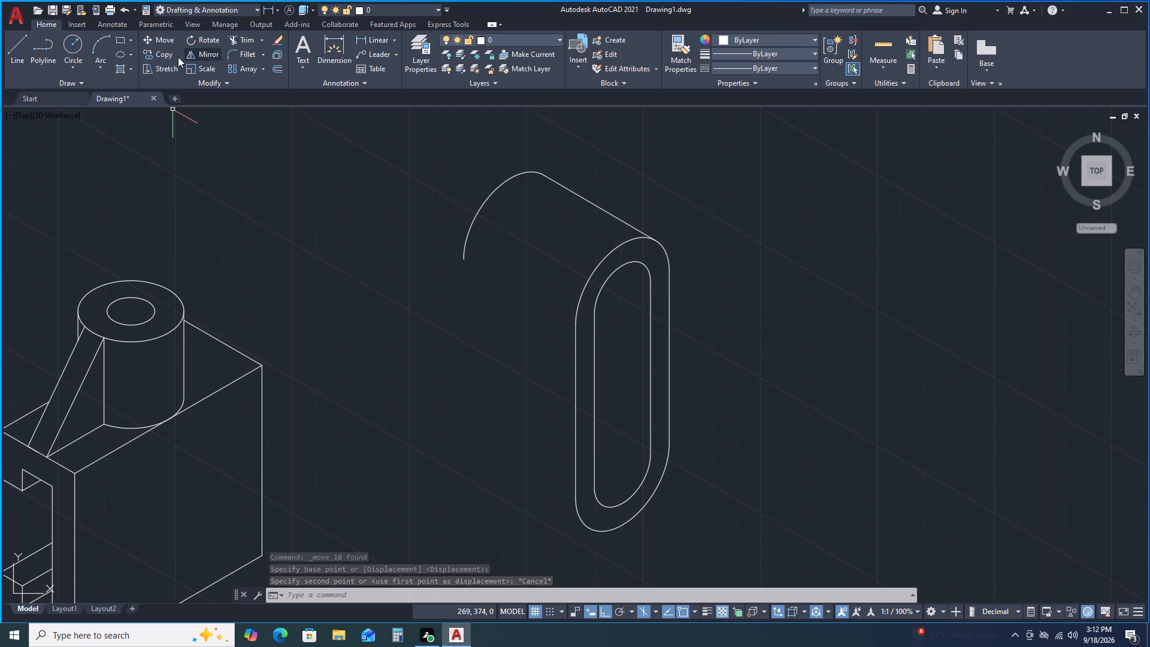
Move the slotted plate with its rear arc and connecting line, placing the rear arc's lower end where the block's top edge meets the cylinder's side.
click(167, 37)
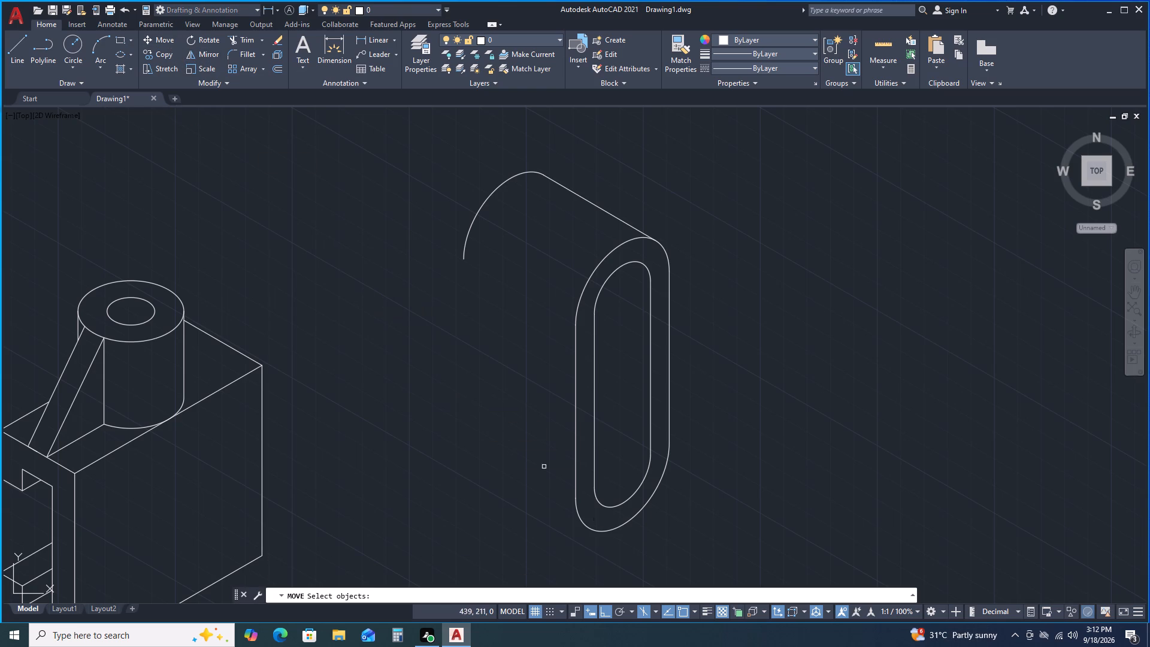
double_click(692, 545)
double_click(332, 155)
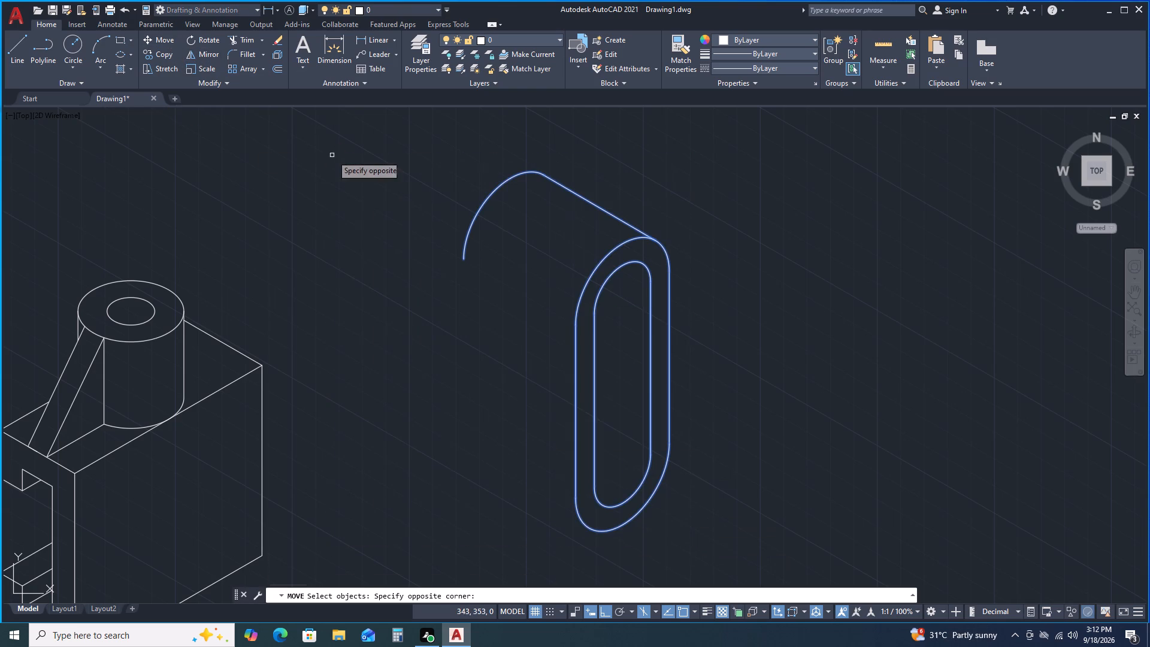
right_click(456, 294)
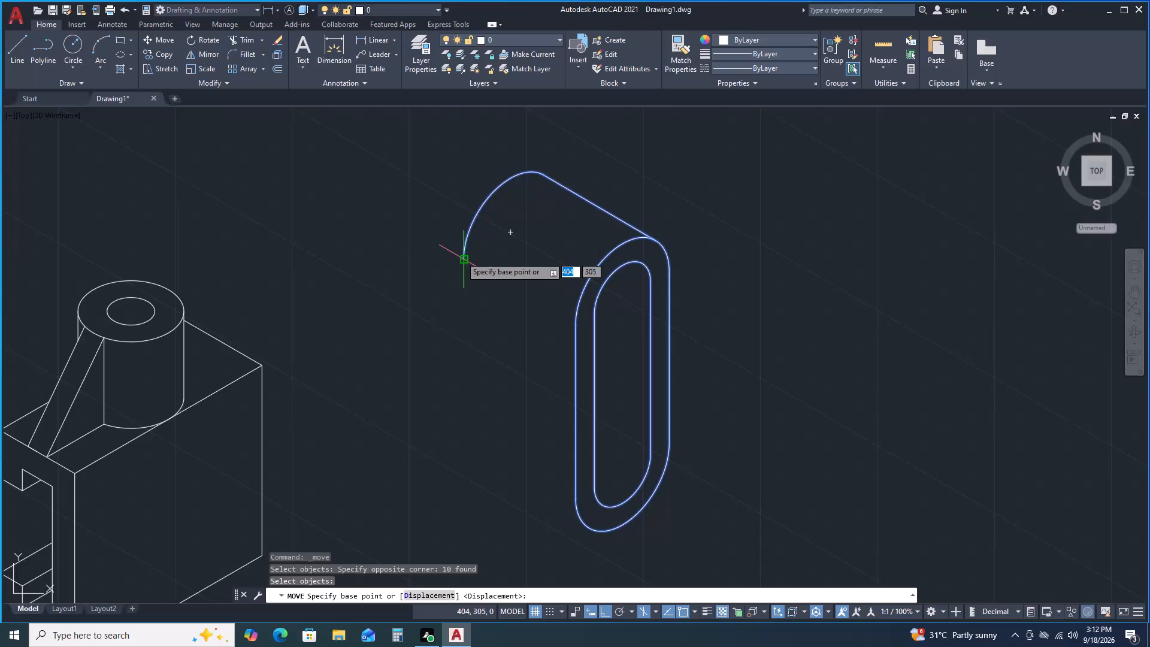
double_click(461, 256)
key(F8)
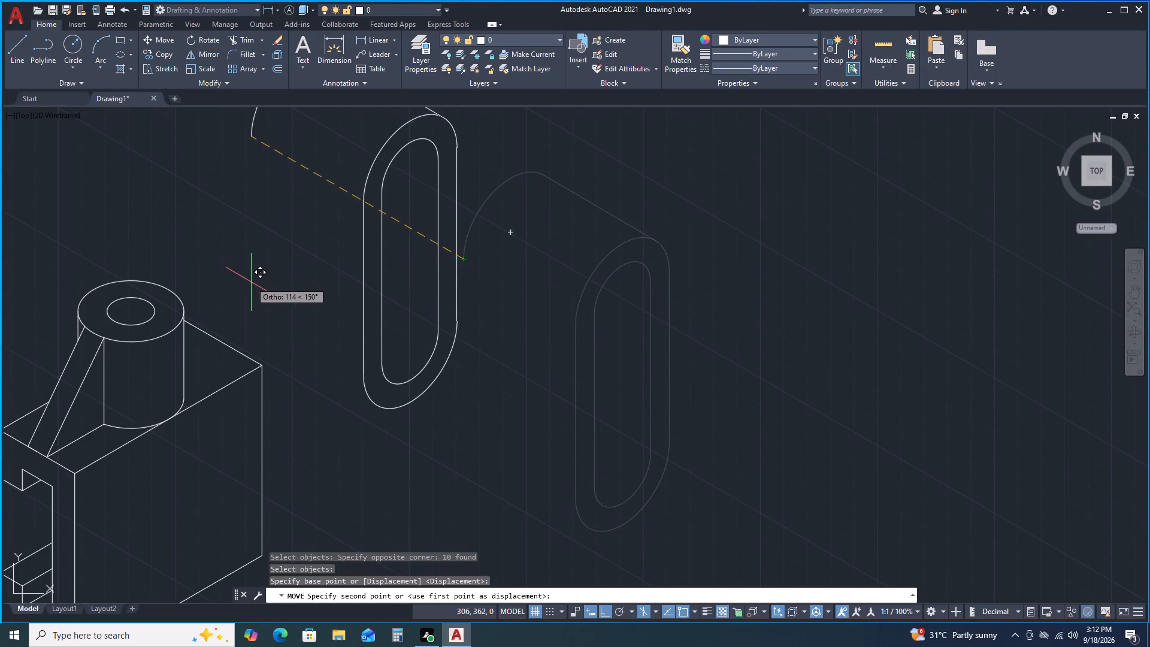
scroll(191, 319, up, 2)
scroll(191, 319, down, 1)
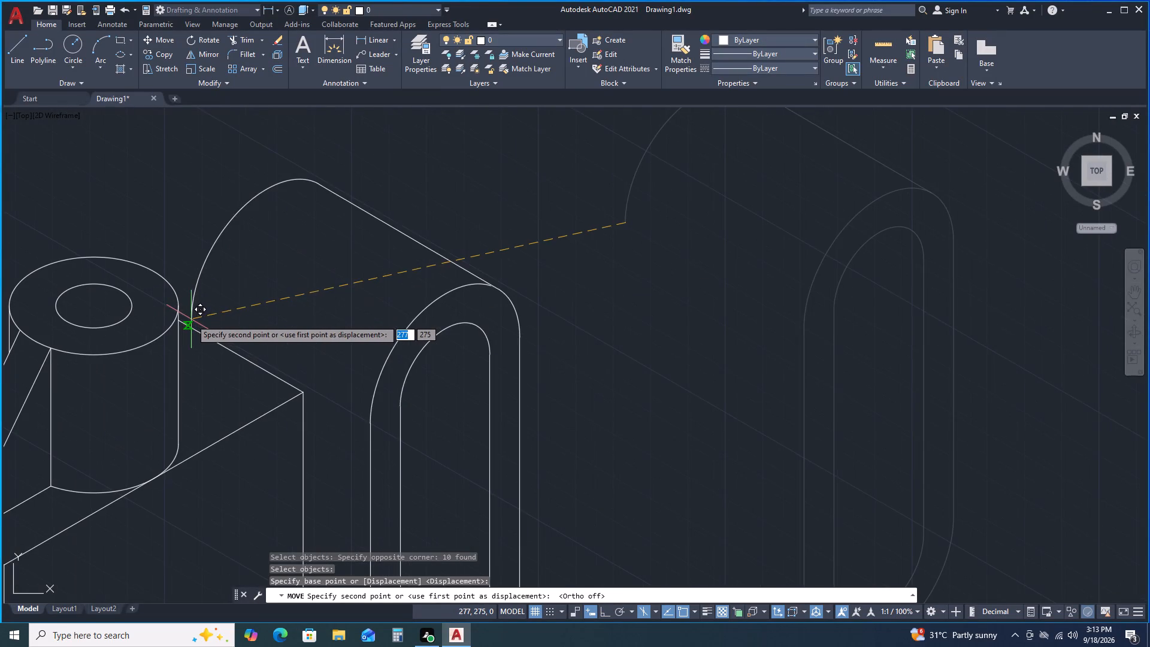
scroll(181, 316, down, 1)
scroll(191, 319, up, 2)
scroll(191, 319, down, 1)
scroll(191, 319, up, 1)
scroll(191, 319, down, 1)
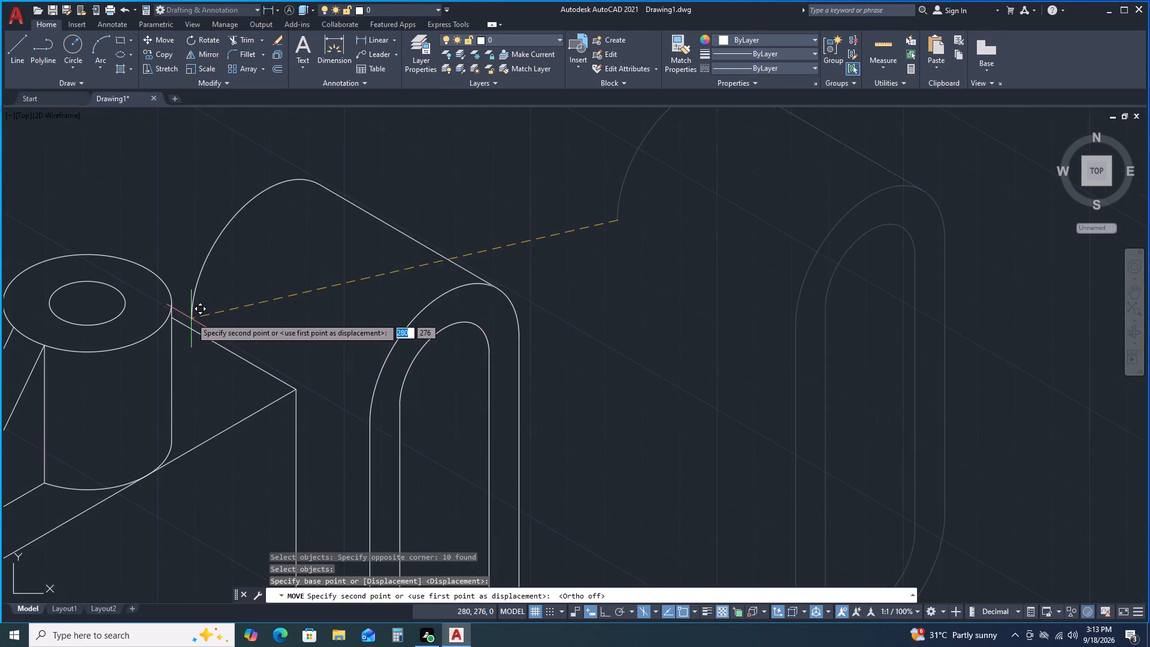
scroll(176, 319, up, 2)
scroll(176, 319, down, 1)
scroll(176, 319, up, 4)
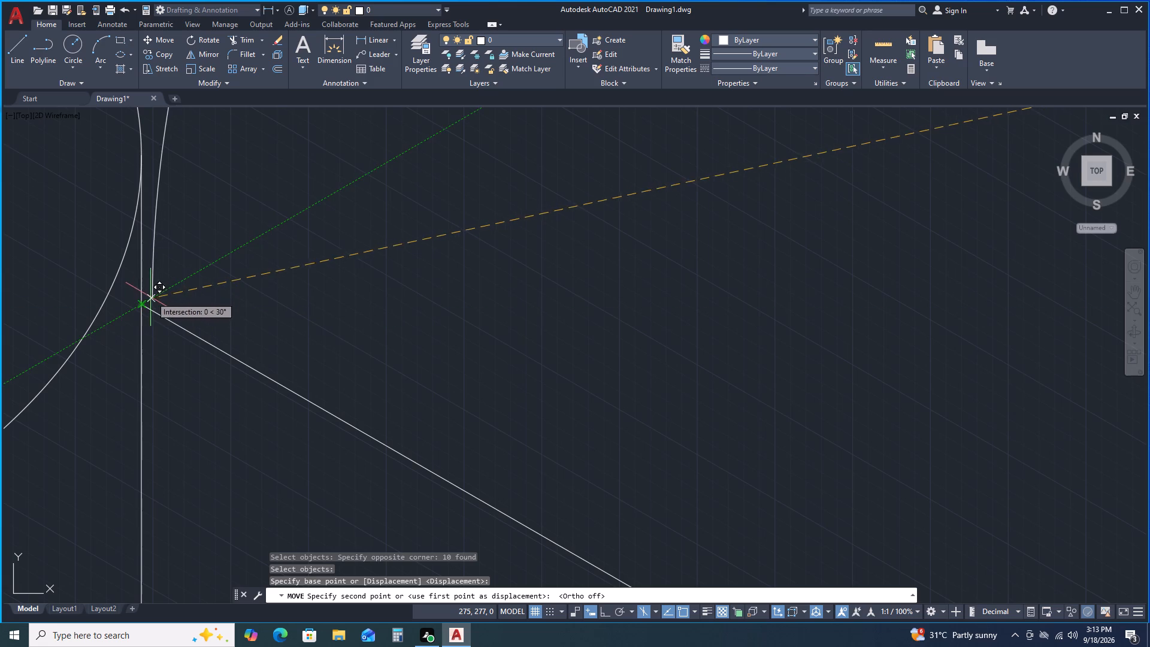
double_click(145, 304)
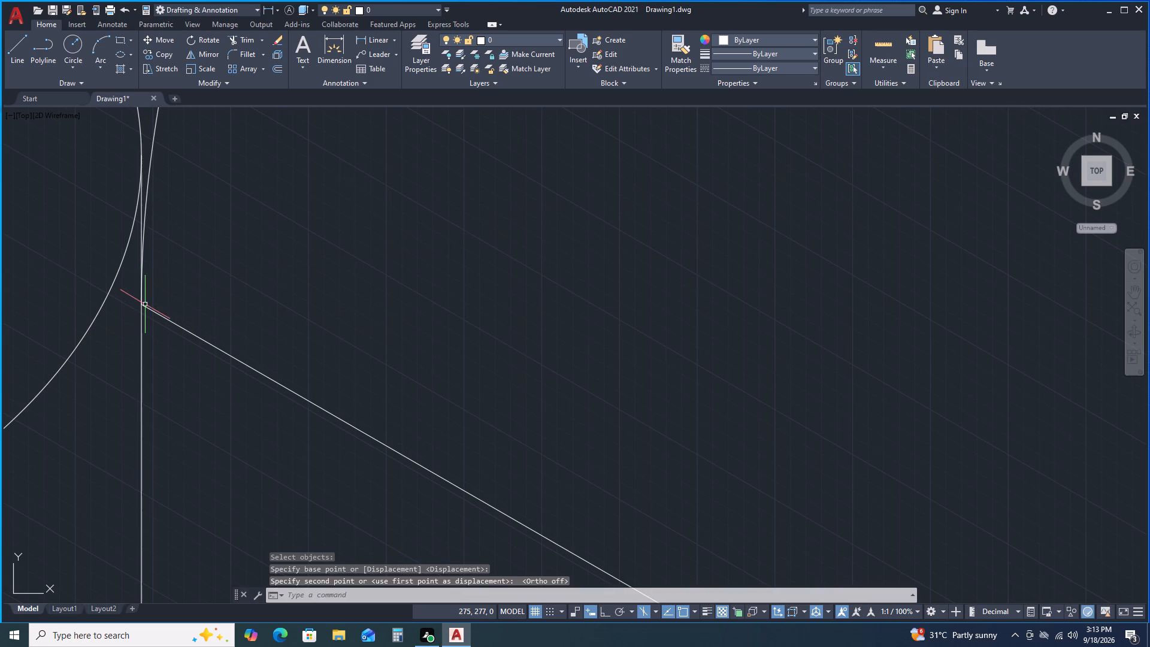
Examine how the moved slotted plate sits against the cylinder and the block's top and side edges.
scroll(252, 254, down, 1)
scroll(364, 292, down, 1)
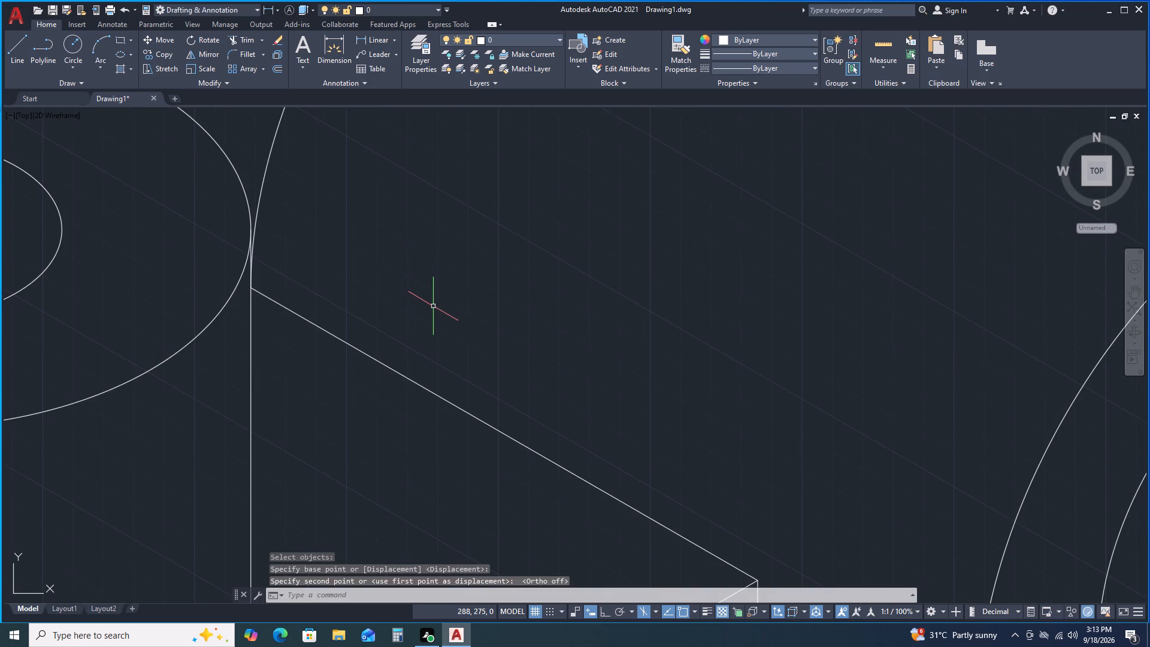
scroll(433, 306, down, 1)
scroll(433, 306, up, 1)
scroll(433, 306, down, 3)
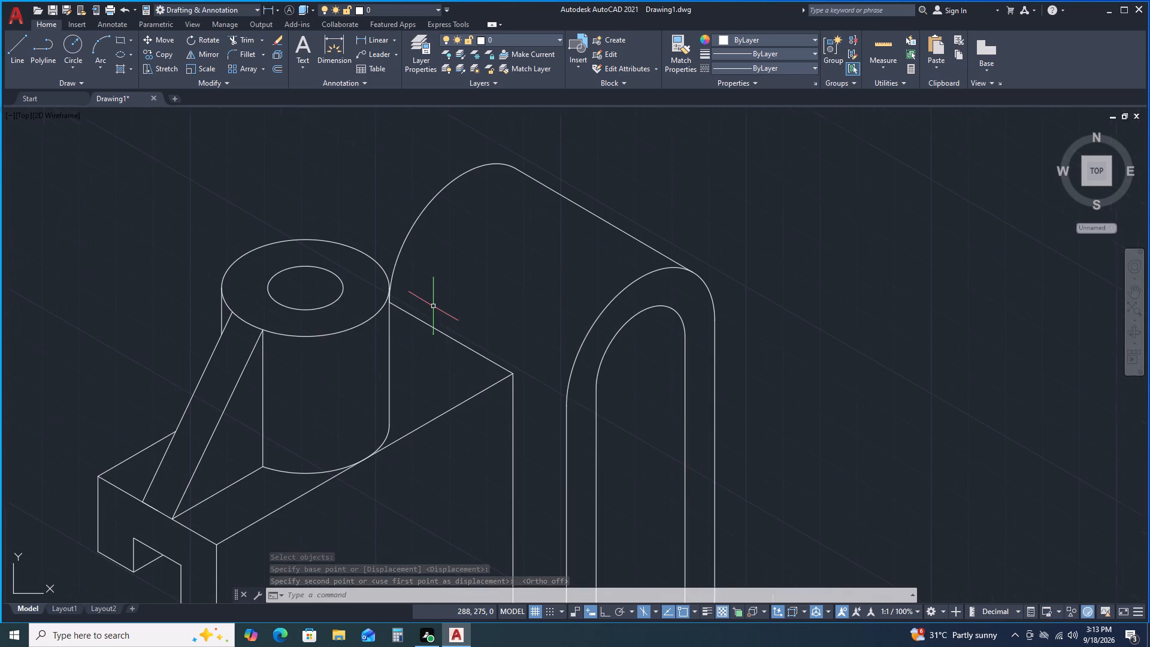
middle_drag(644, 467, 625, 283)
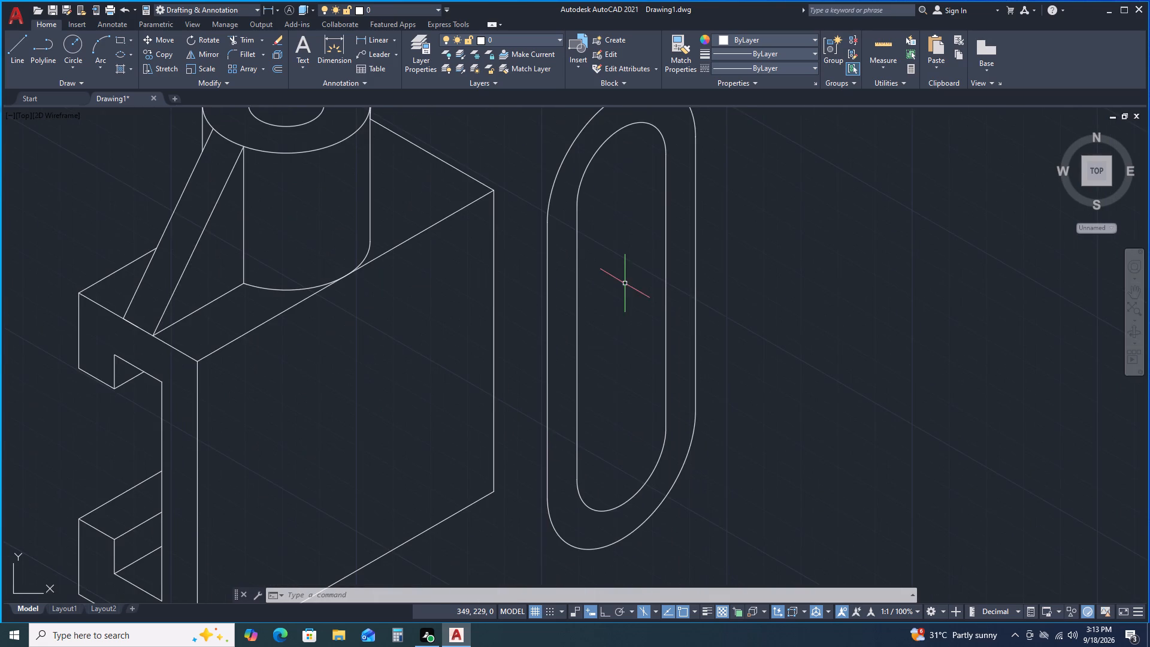
scroll(624, 295, down, 1)
scroll(623, 296, up, 1)
scroll(626, 311, down, 1)
scroll(626, 312, up, 1)
scroll(629, 315, down, 1)
scroll(629, 315, up, 1)
scroll(631, 316, down, 1)
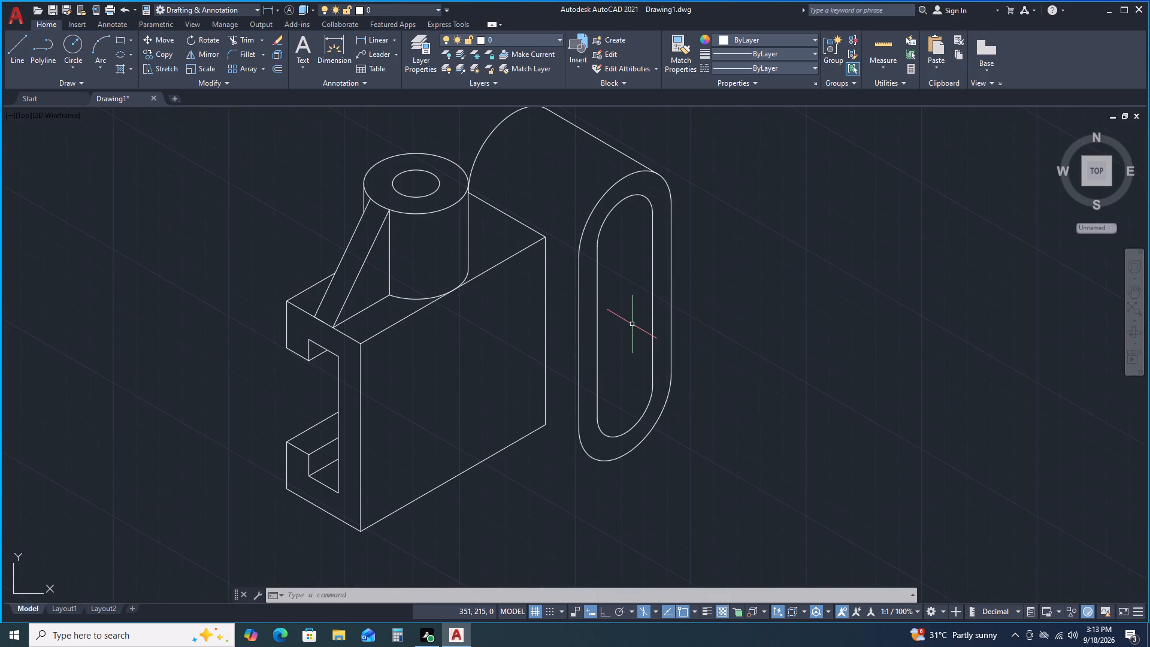
With Ortho on, draw a line at 150° from the slotted plate's lower outer arc across the block's bottom edge.
click(24, 51)
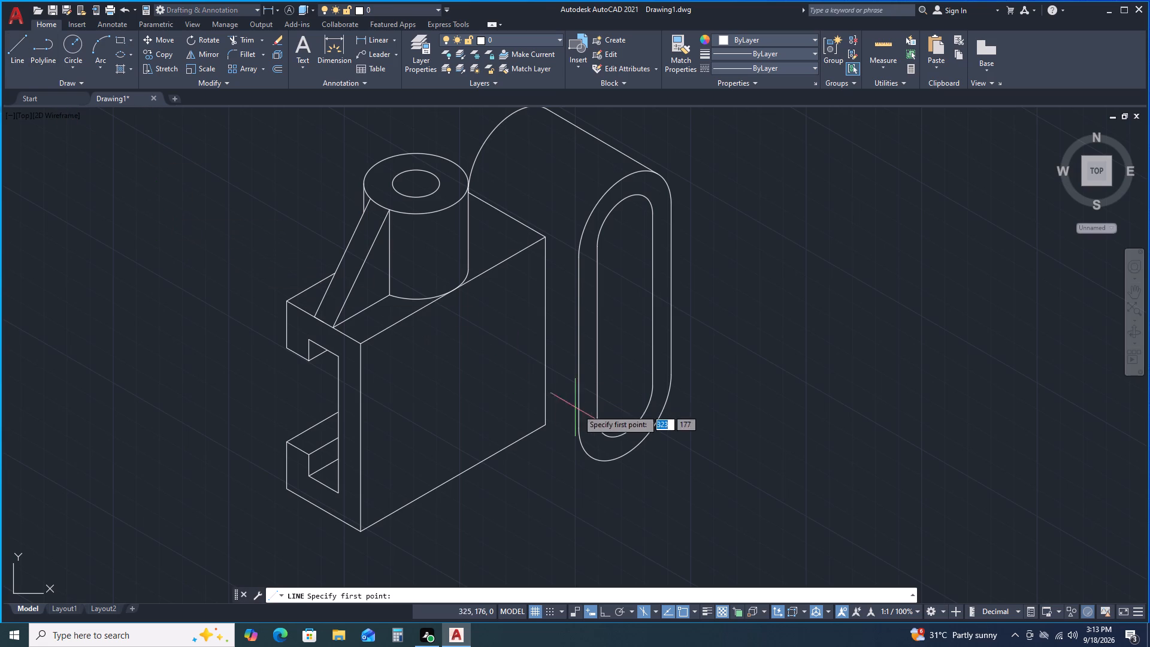
double_click(593, 459)
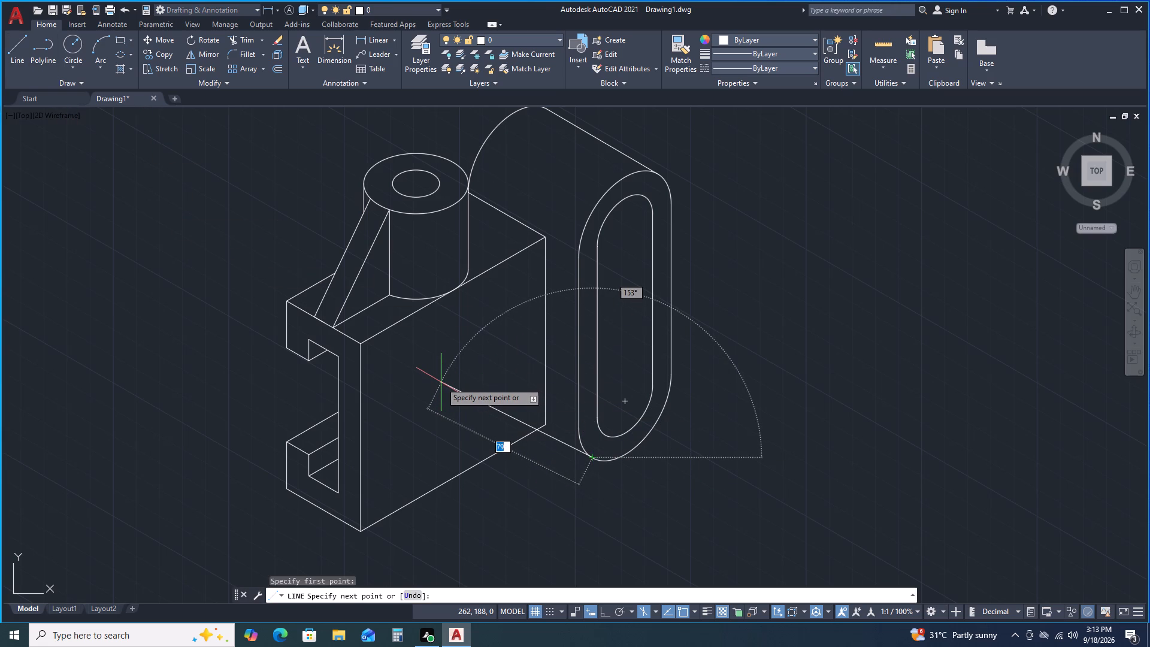
key(F8)
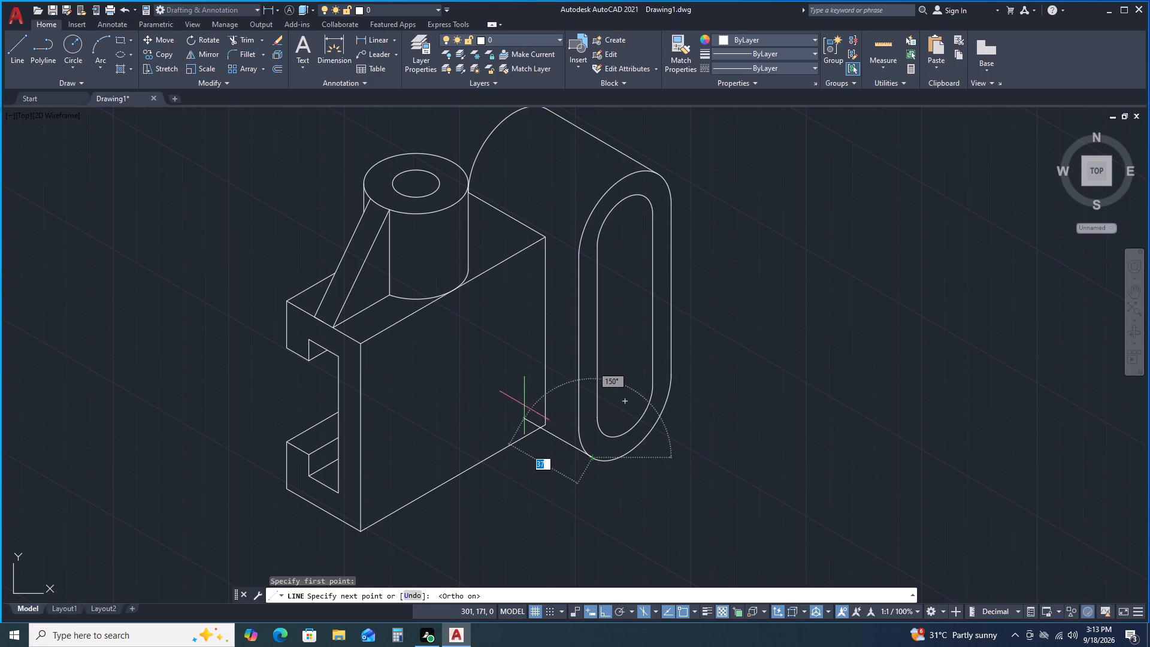
scroll(494, 407, down, 1)
scroll(495, 408, up, 1)
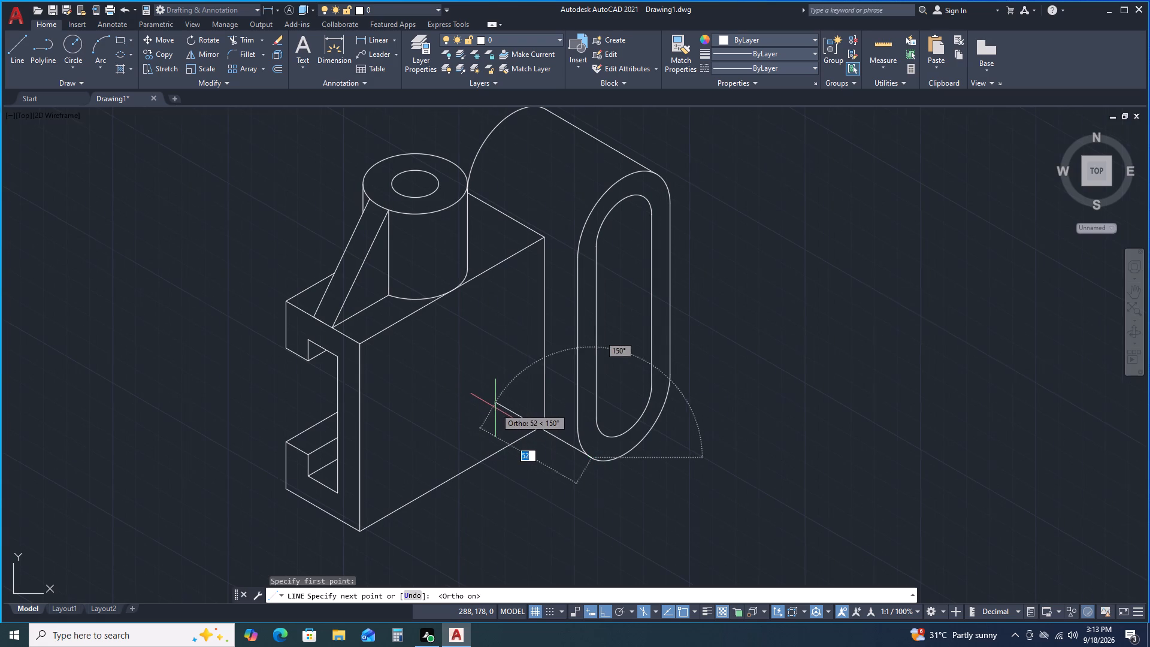
scroll(505, 421, down, 1)
scroll(505, 421, up, 1)
scroll(505, 421, down, 2)
scroll(534, 437, up, 2)
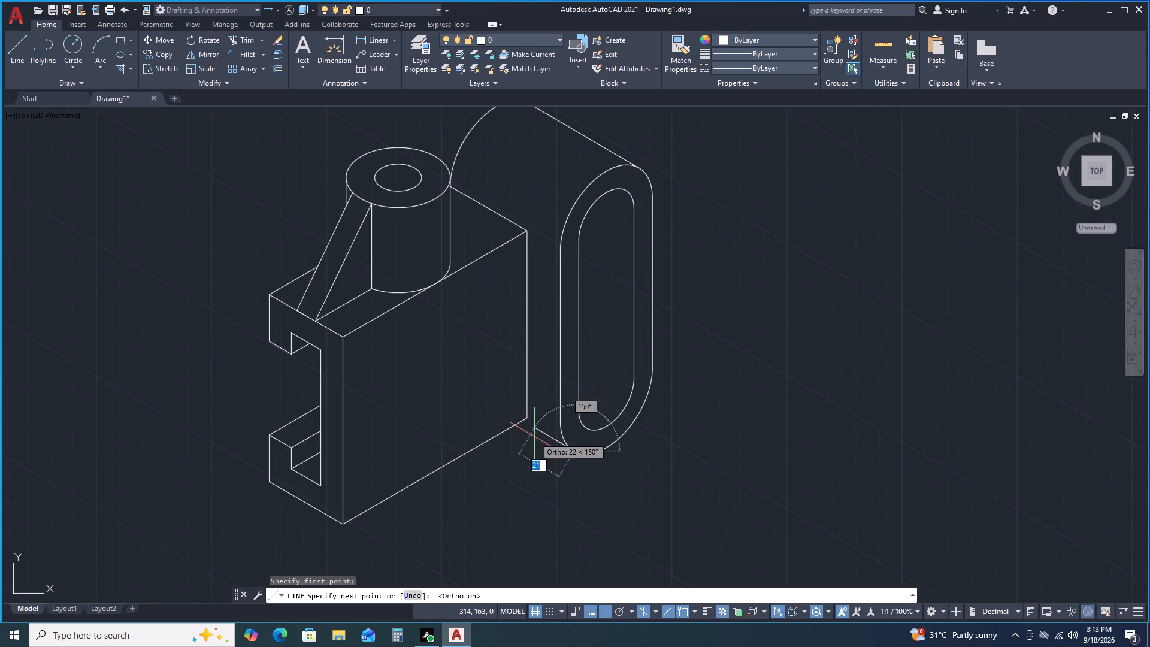
scroll(532, 436, up, 2)
click(426, 387)
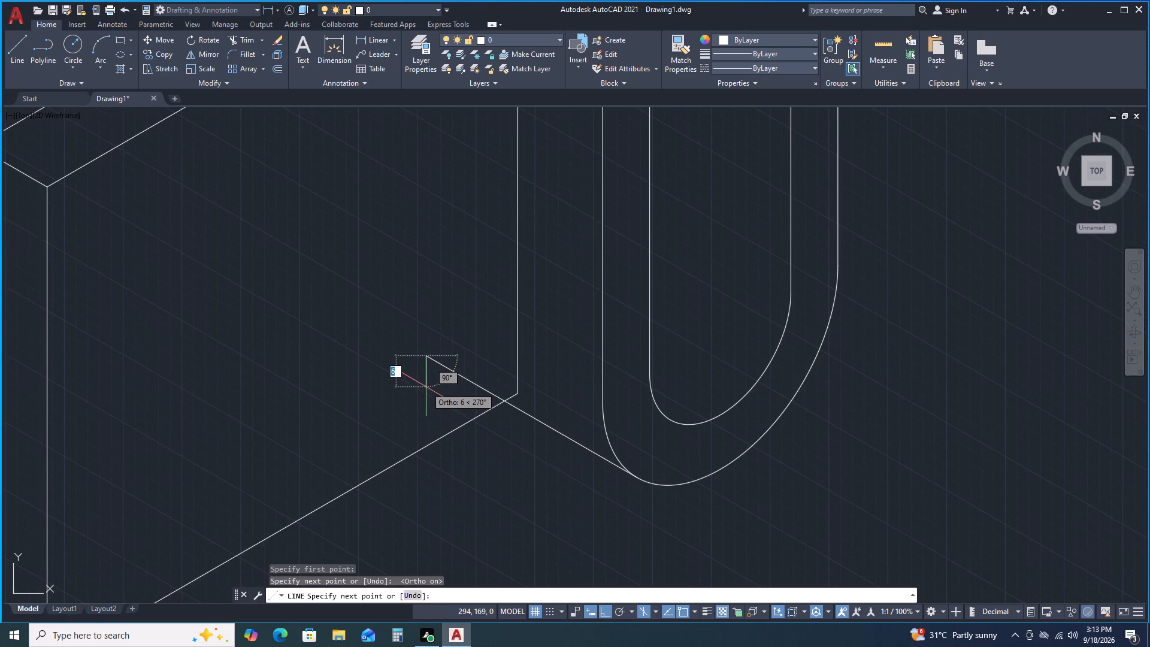
key(space)
Trim the part of the new slanted line that extends past the block's bottom edge into its side face.
click(247, 35)
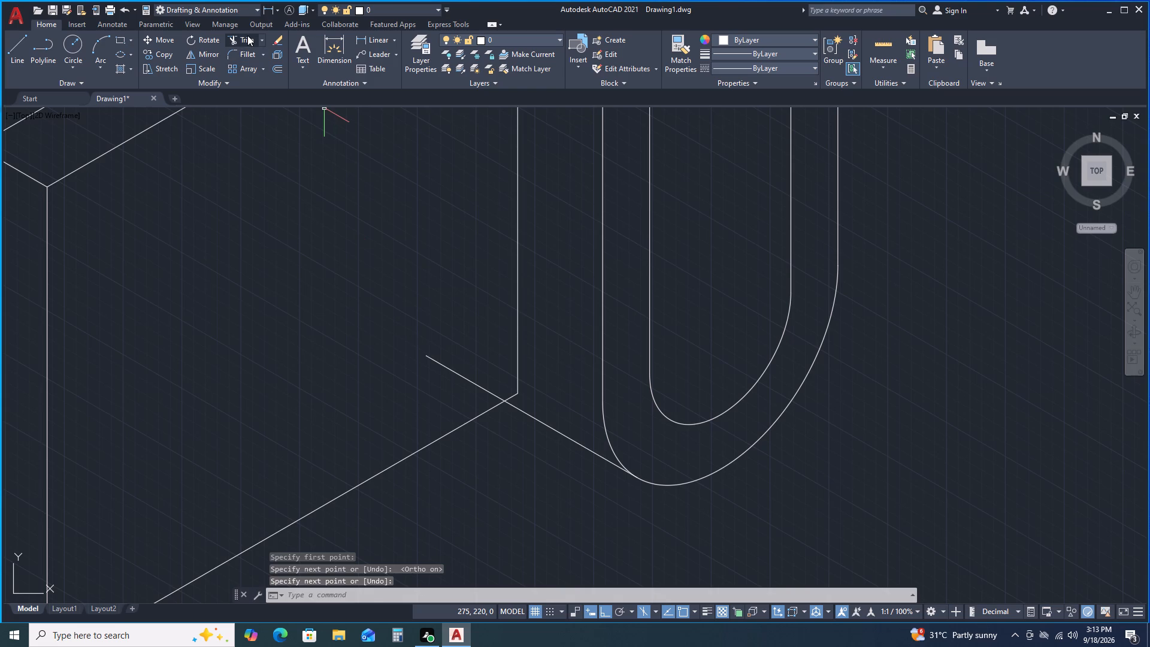
click(462, 375)
key(space)
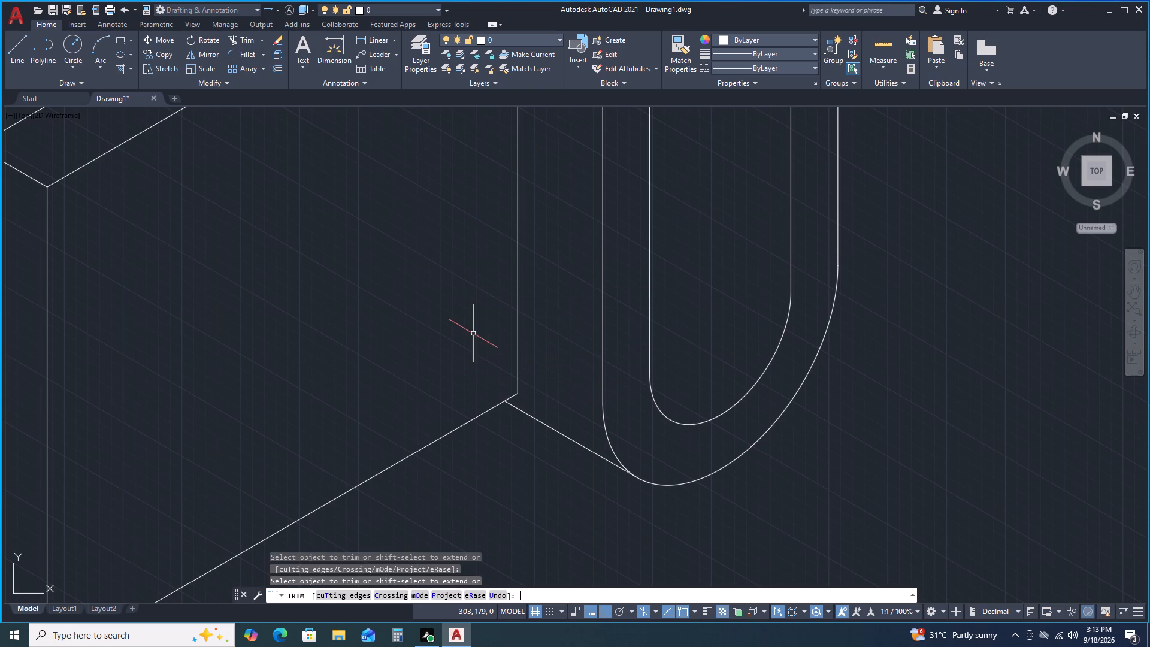
Inspect the whole part and the lower junction between the slanted line and the block's bottom corner.
scroll(473, 331, down, 4)
scroll(476, 322, up, 1)
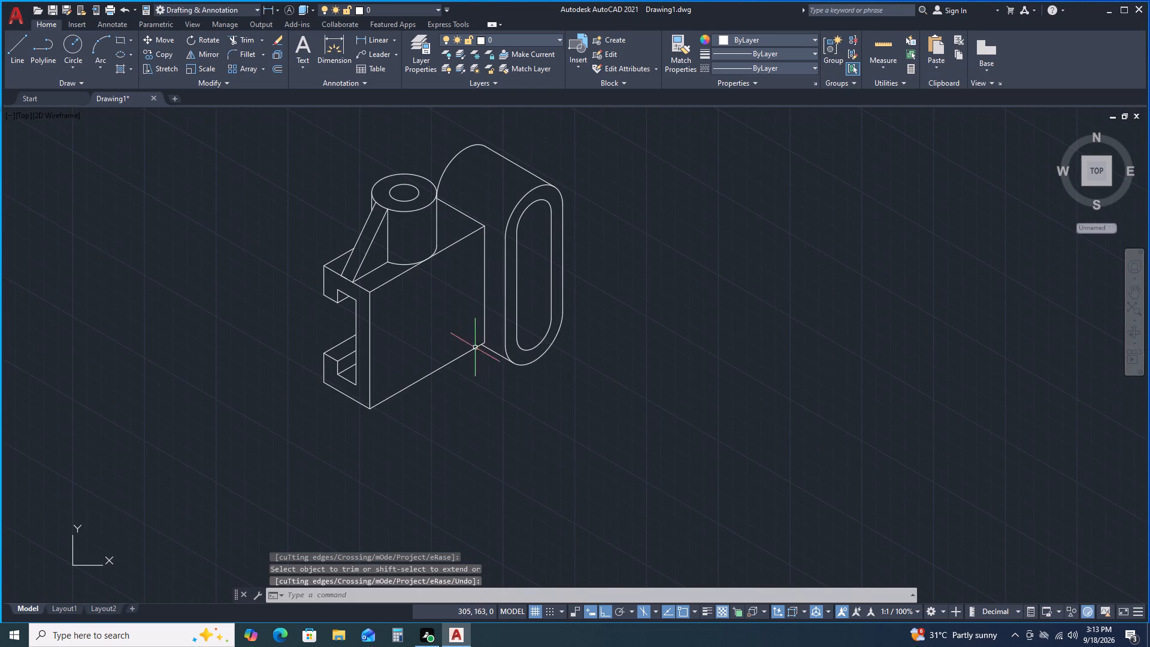
middle_drag(464, 333, 484, 362)
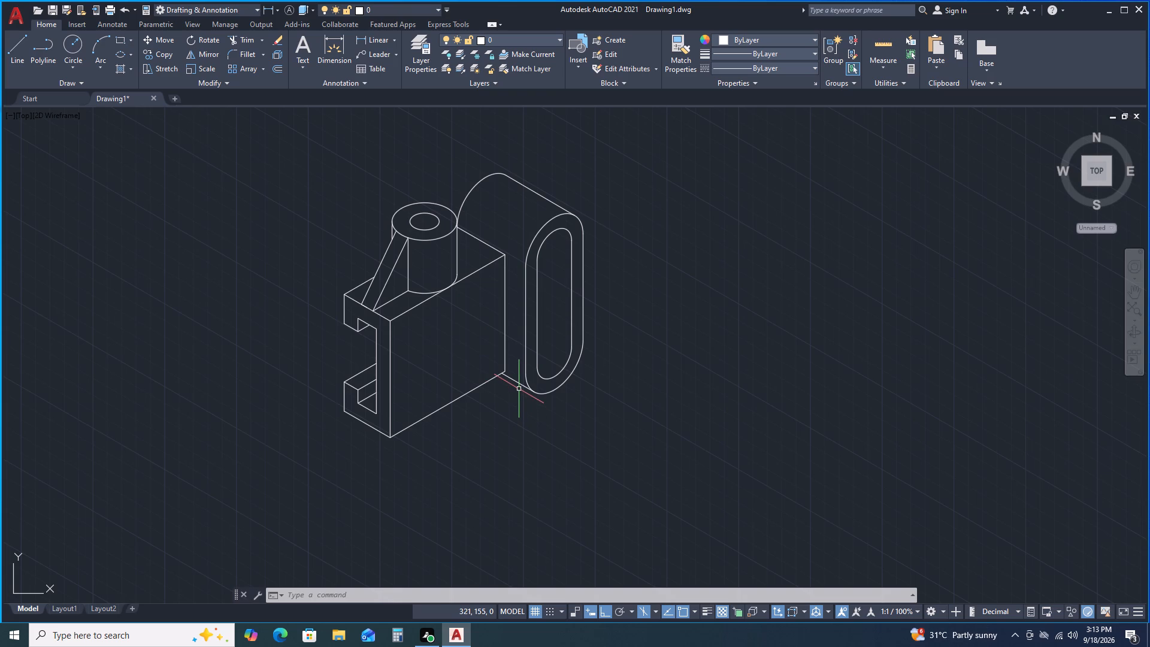
scroll(540, 453, up, 1)
scroll(540, 453, down, 1)
scroll(540, 453, up, 1)
scroll(525, 375, up, 2)
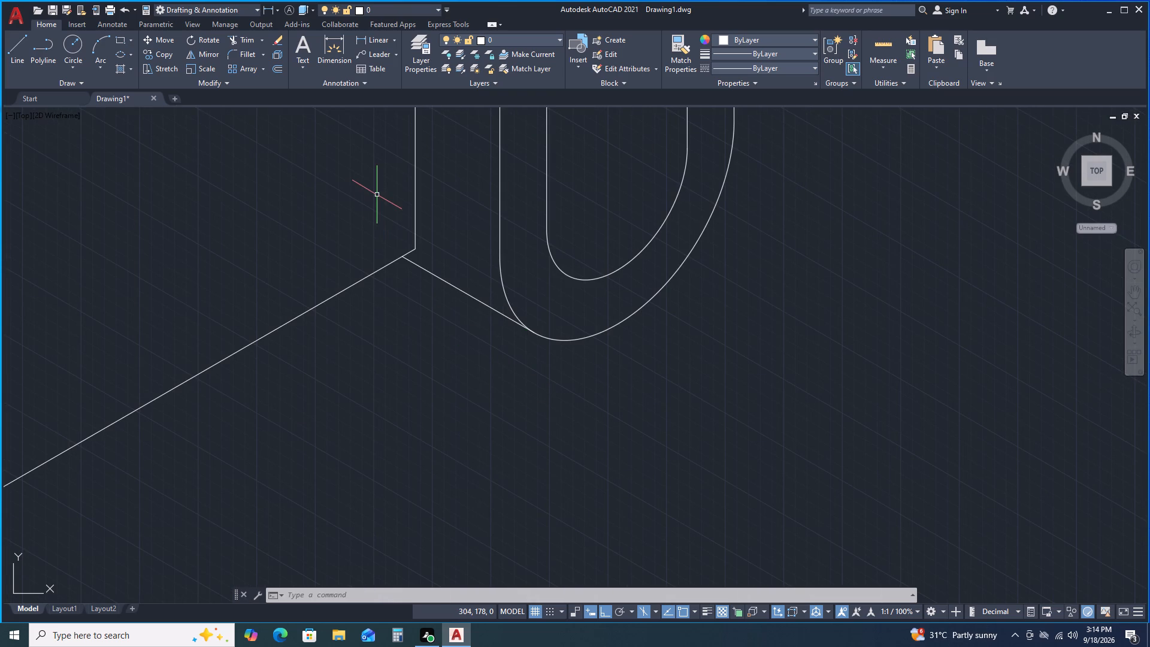
scroll(382, 176, down, 3)
middle_drag(374, 170, 370, 393)
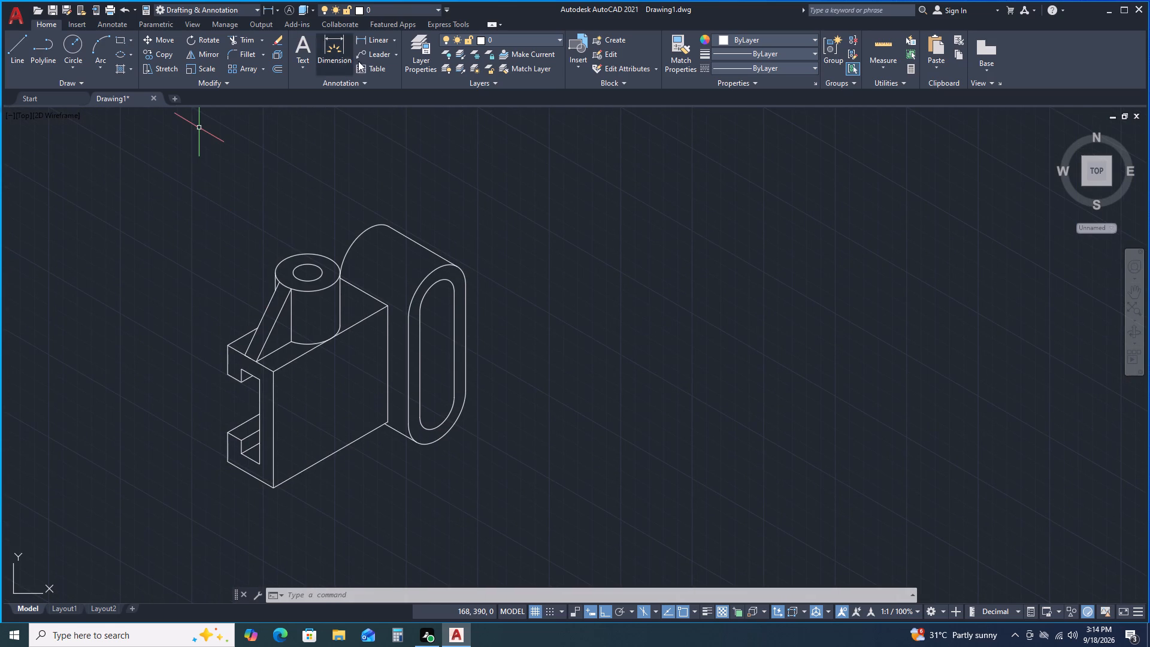
Check the length of the plate's upper slanted connecting line with an aligned dimension, without placing it.
click(394, 41)
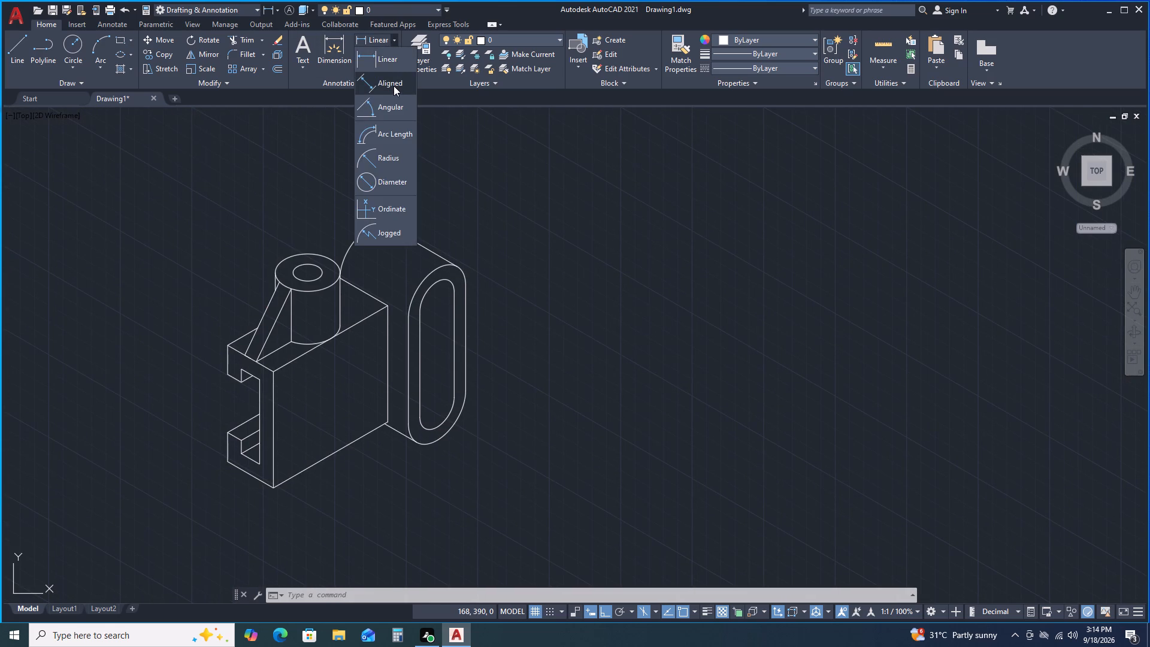
double_click(394, 86)
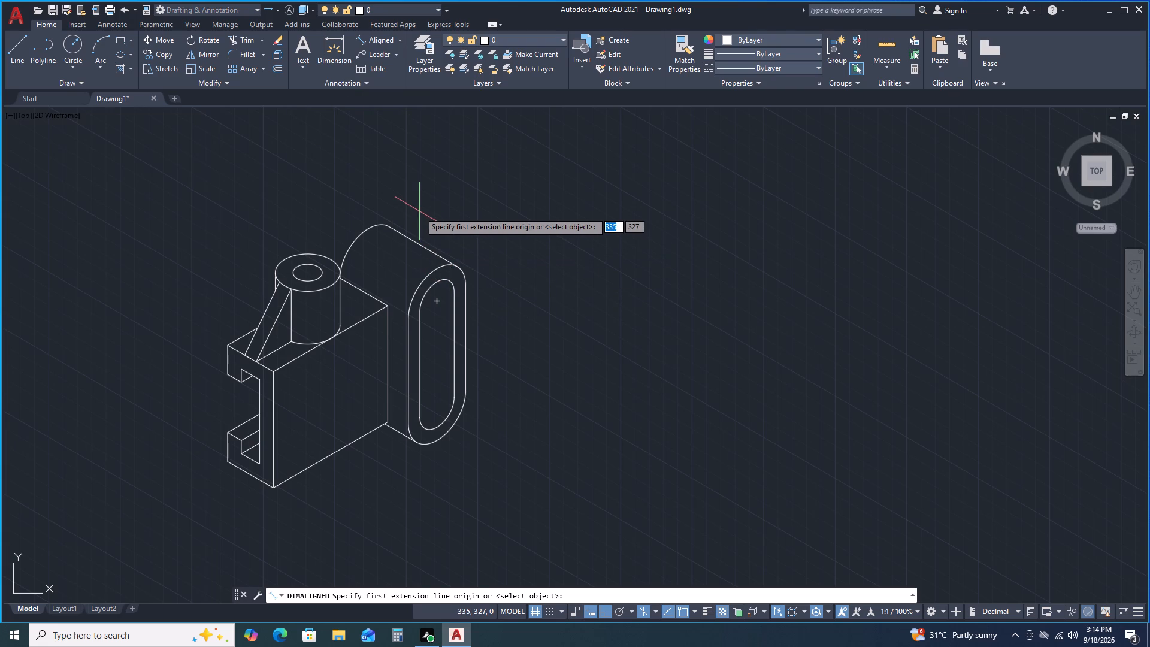
key(space)
scroll(423, 246, up, 1)
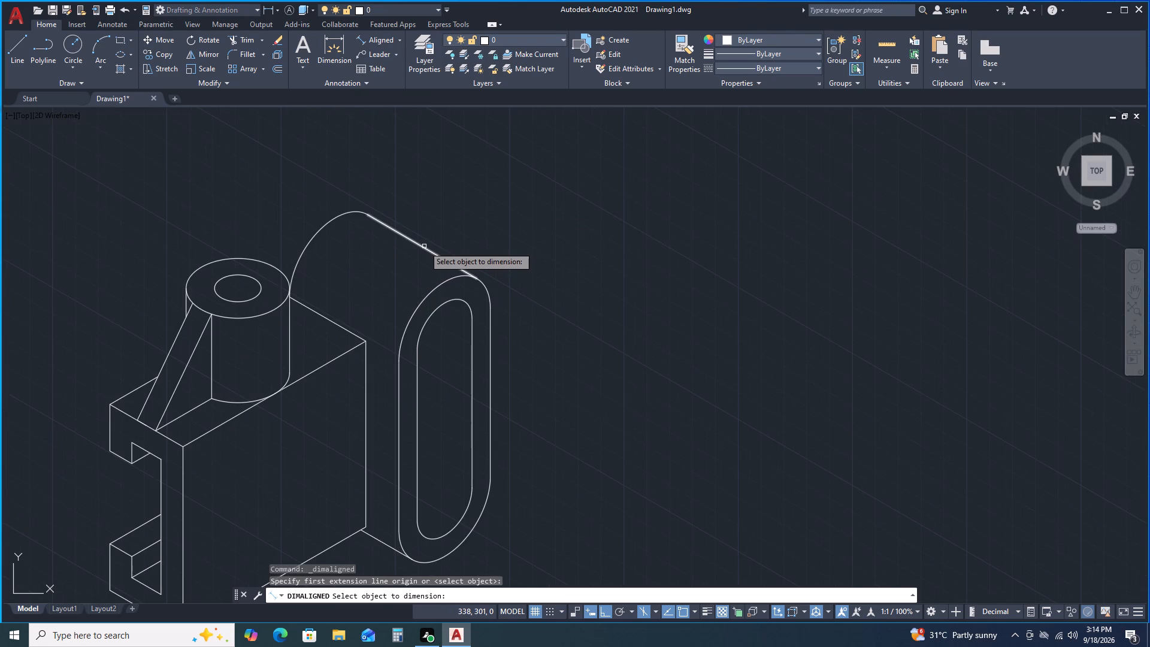
click(424, 246)
key(Escape)
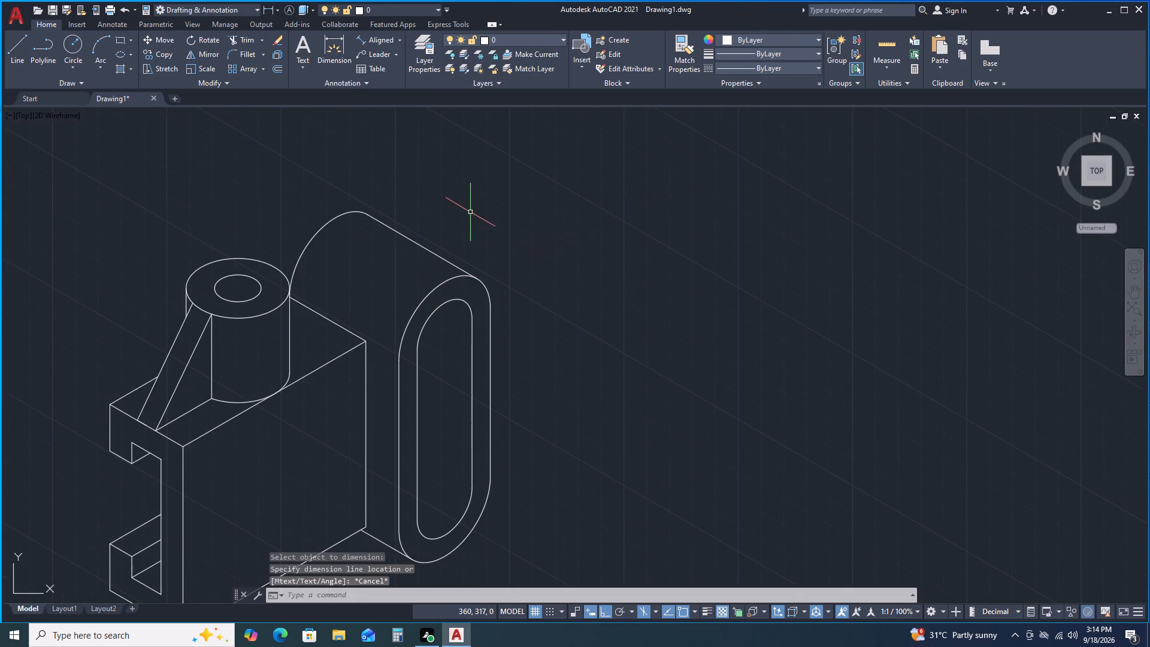
Check the distance from the plate's outer left edge to the block's top rear corner with an aligned dimension, without placing it.
key(space)
click(367, 343)
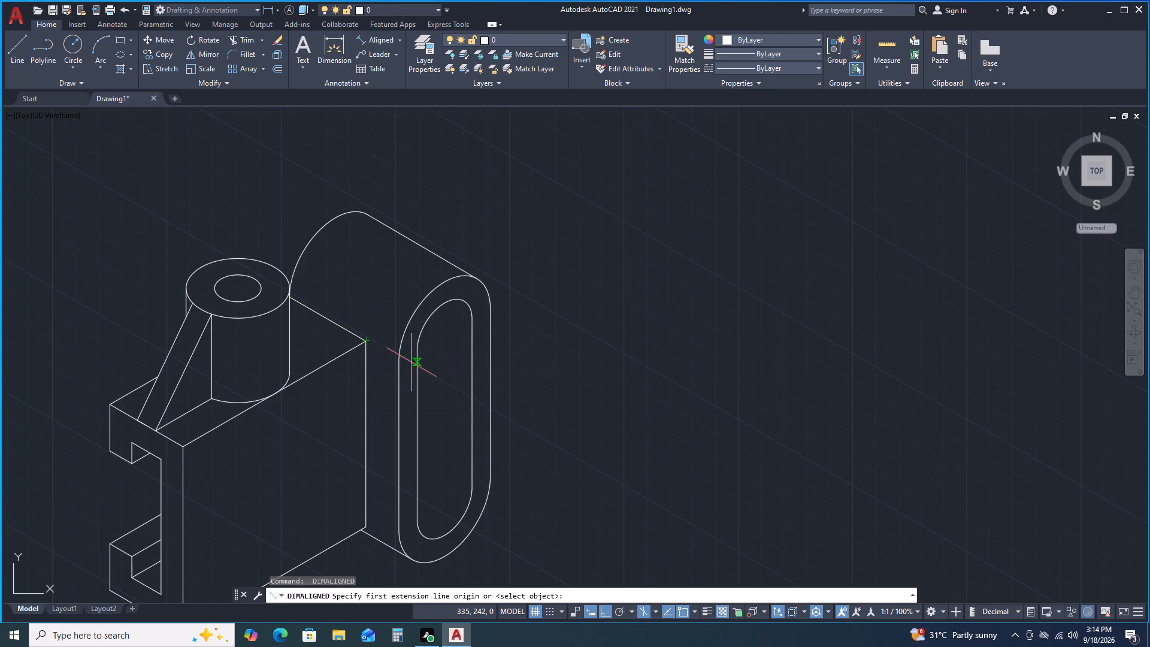
click(398, 357)
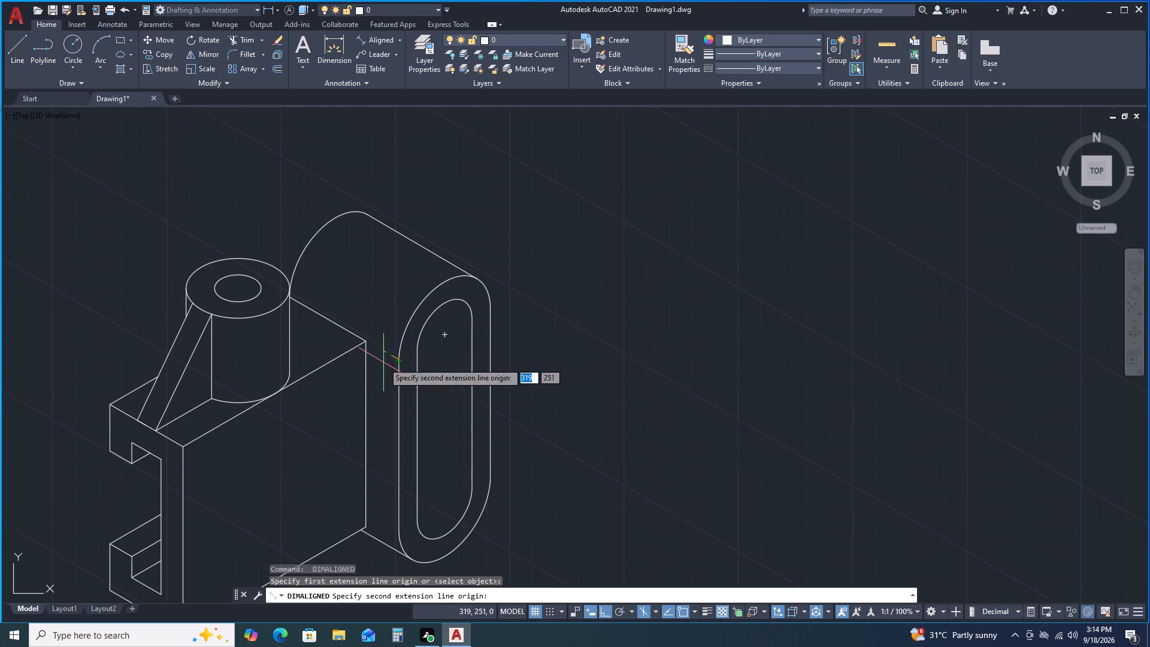
click(367, 344)
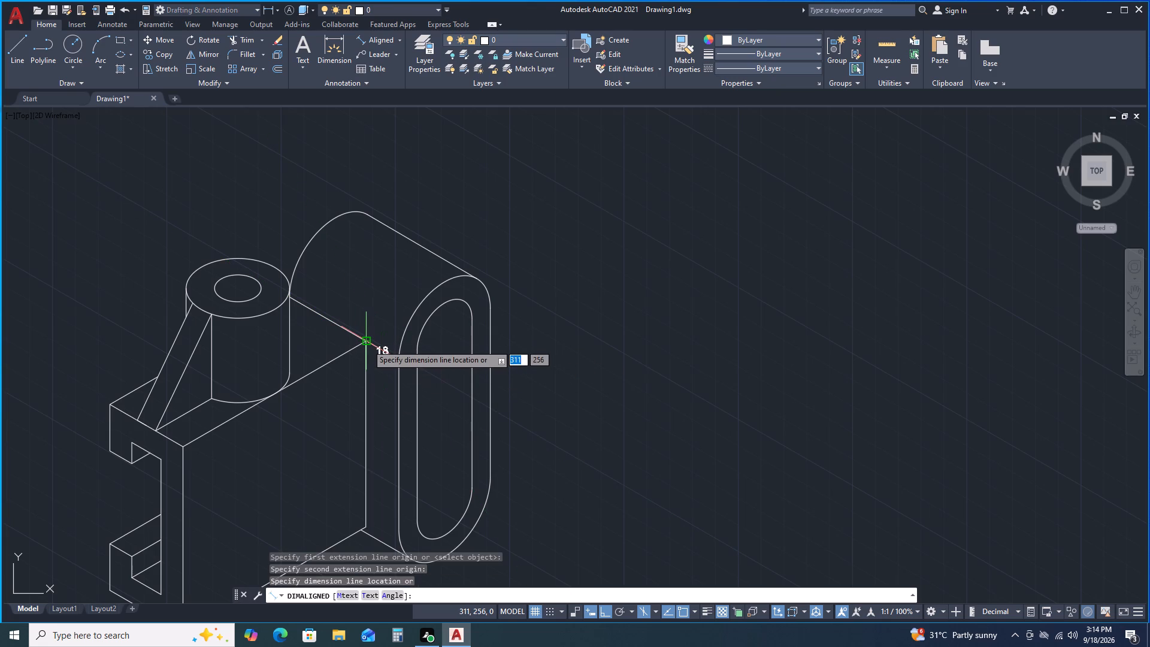
scroll(361, 357, down, 2)
scroll(361, 357, up, 1)
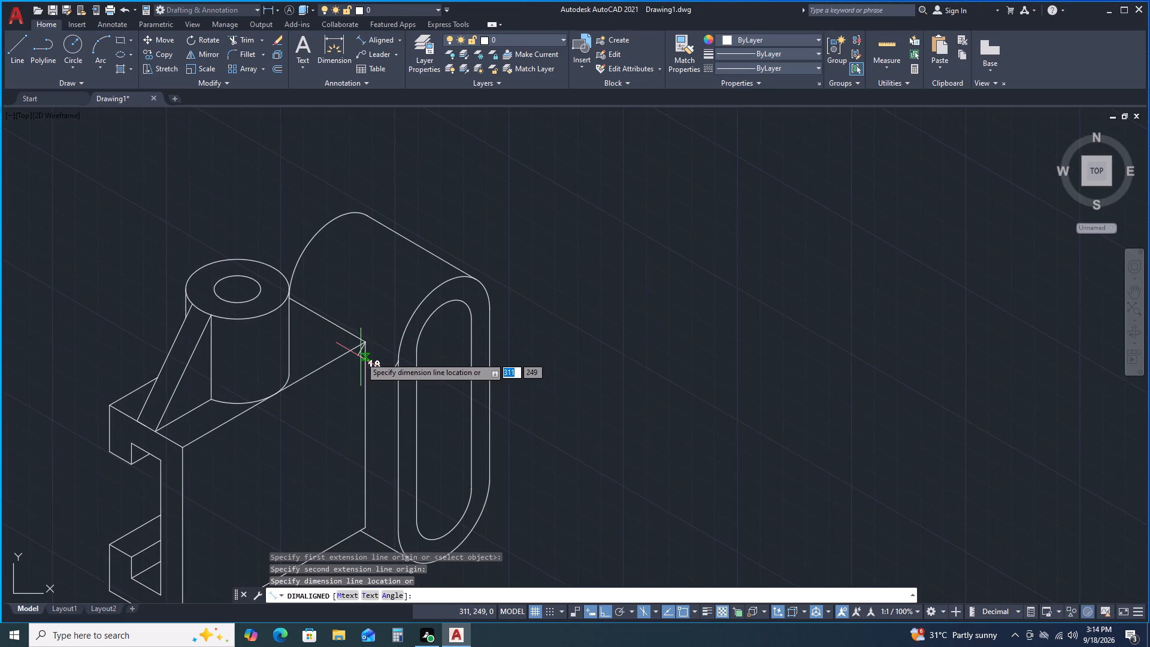
scroll(361, 357, up, 1)
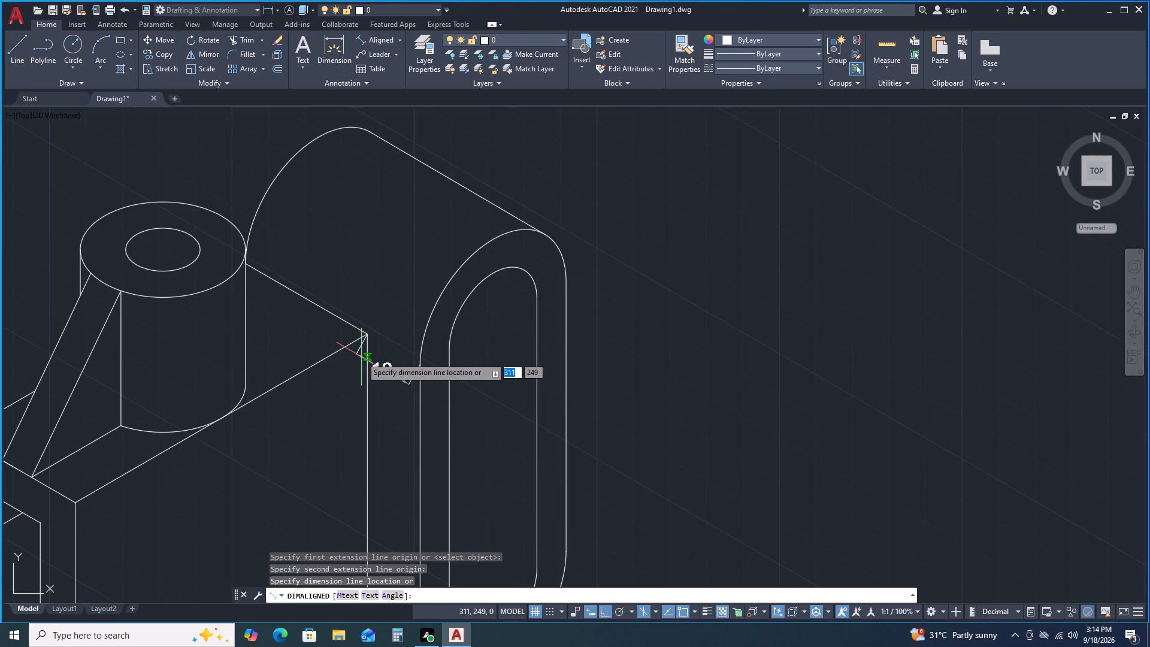
key(Escape)
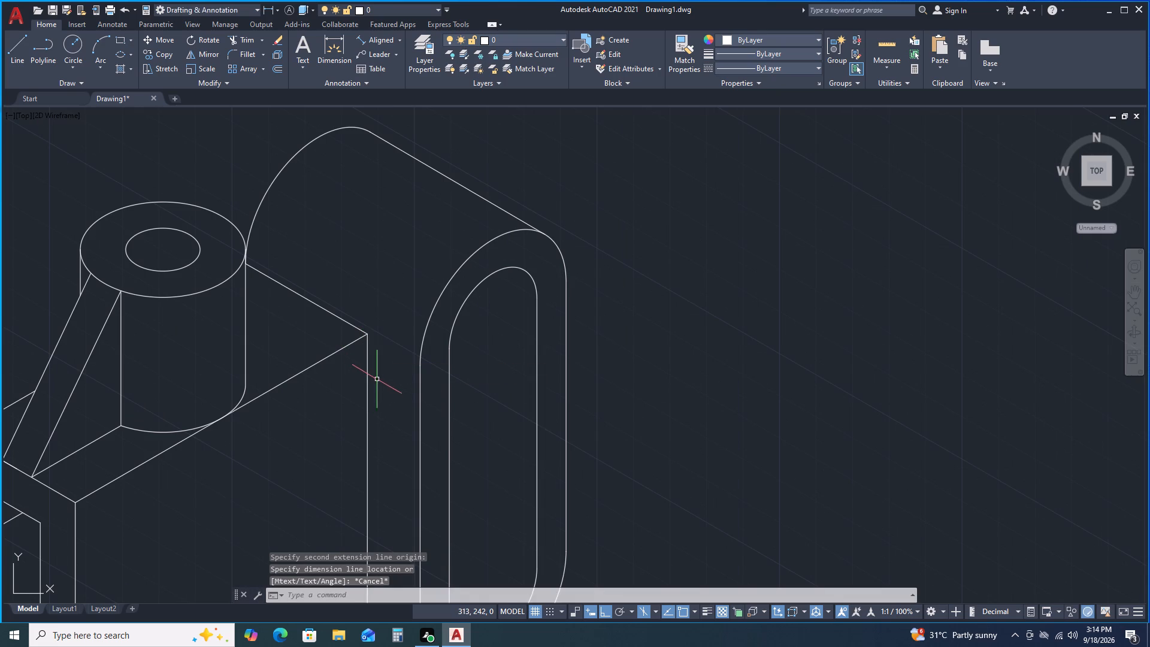
Examine the gap between the block's rear vertical edge and the slotted plate, and the overall shape.
middle_drag(377, 379, 386, 303)
middle_click(389, 286)
middle_drag(390, 283, 391, 277)
middle_drag(392, 270, 394, 253)
middle_click(395, 249)
scroll(395, 249, up, 1)
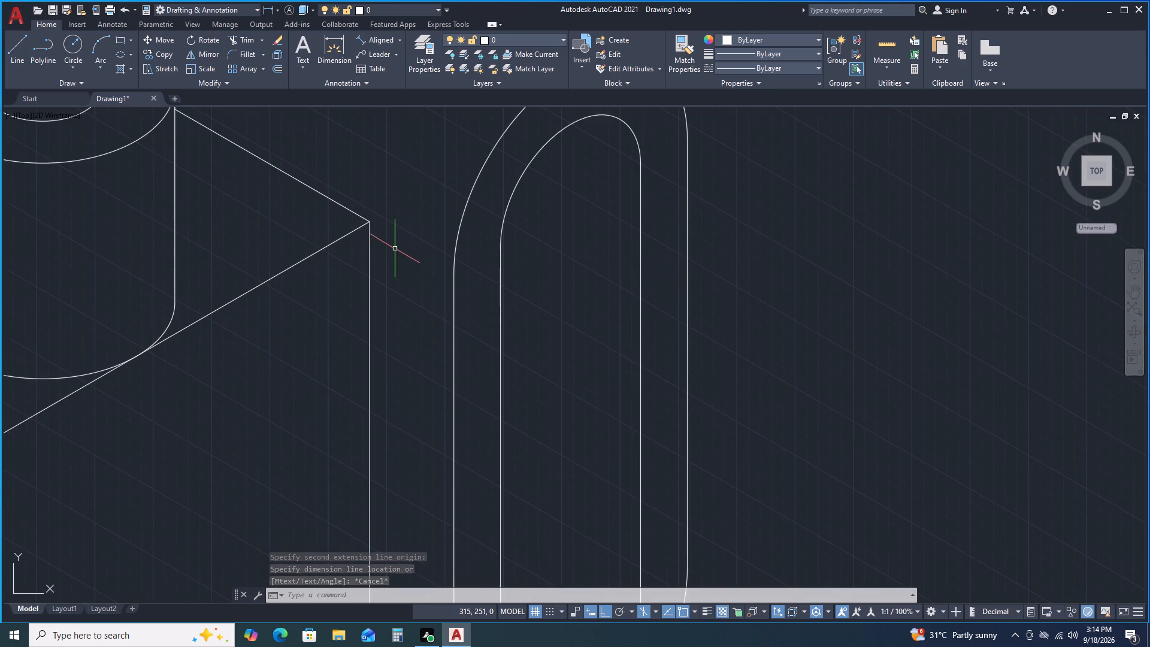
scroll(395, 249, down, 1)
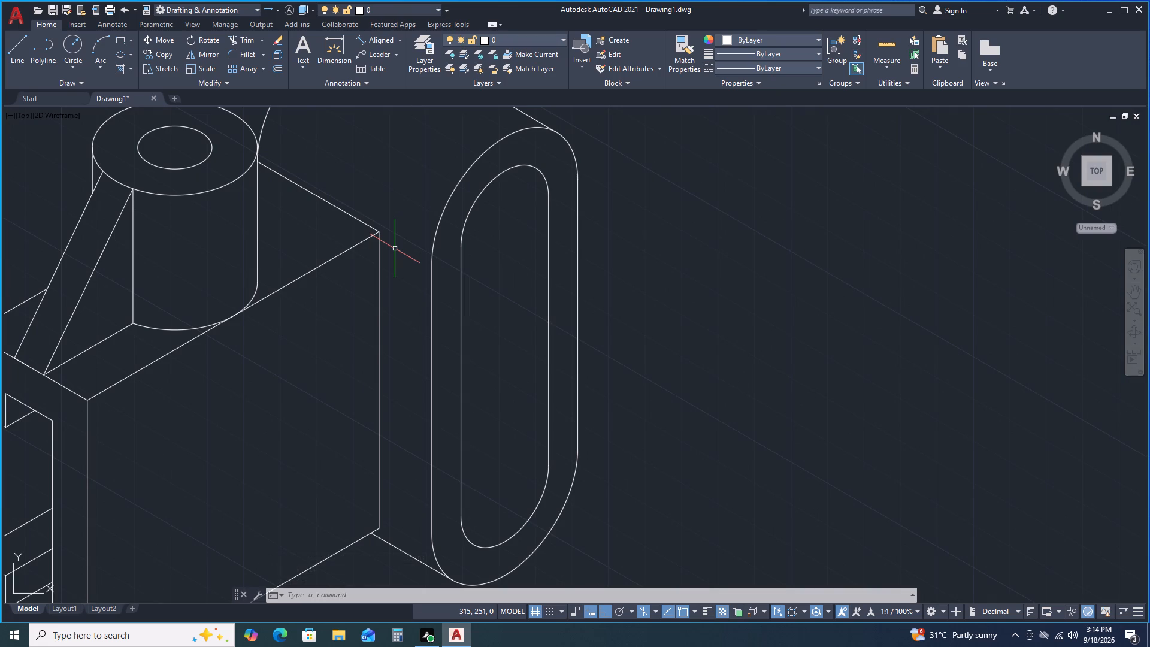
scroll(395, 249, down, 2)
middle_drag(407, 256, 432, 268)
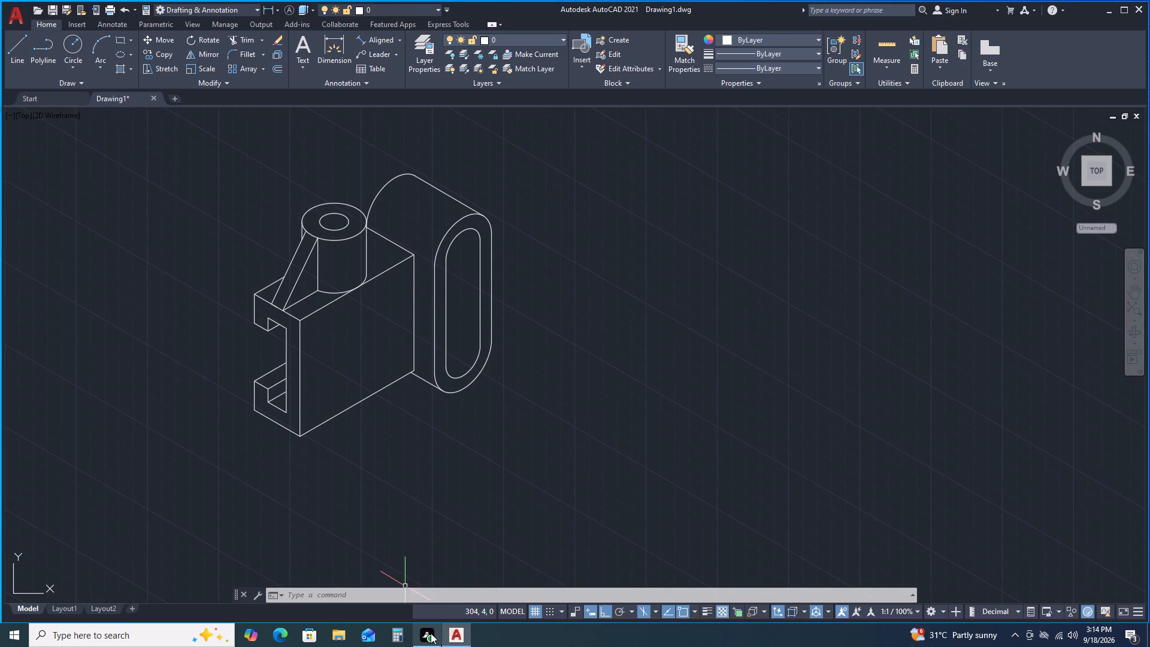
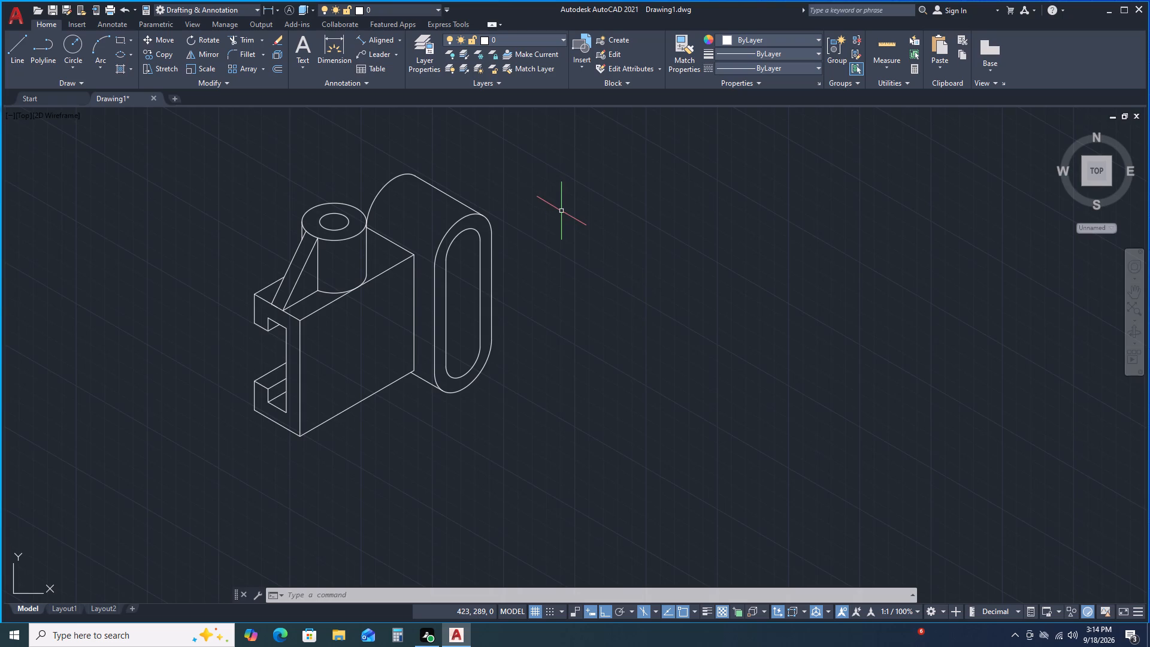
Place an aligned dimension above the slotted plate's upper slanted connecting line.
middle_drag(506, 235, 559, 247)
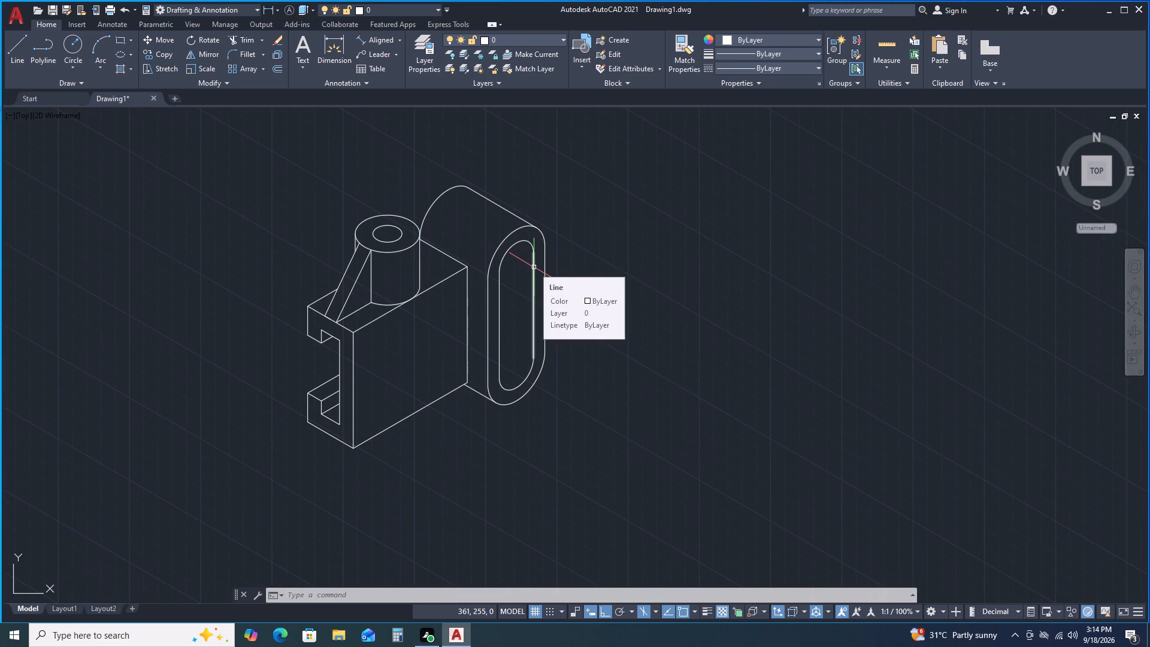
middle_drag(476, 235, 522, 255)
middle_click(540, 262)
middle_click(543, 262)
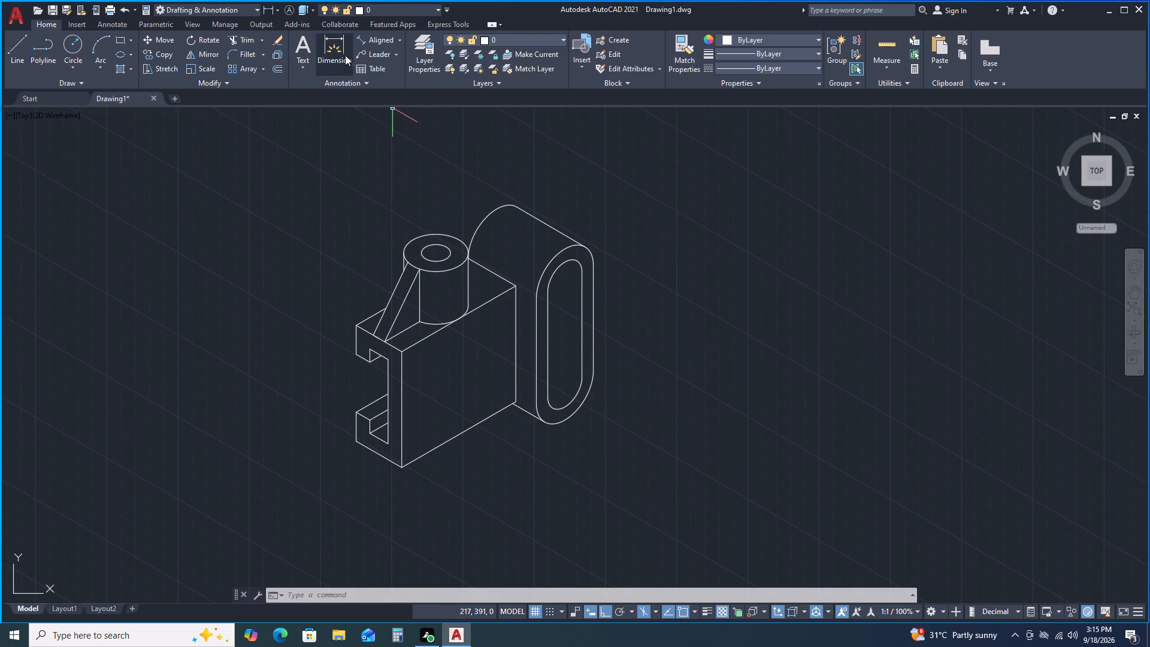
click(379, 42)
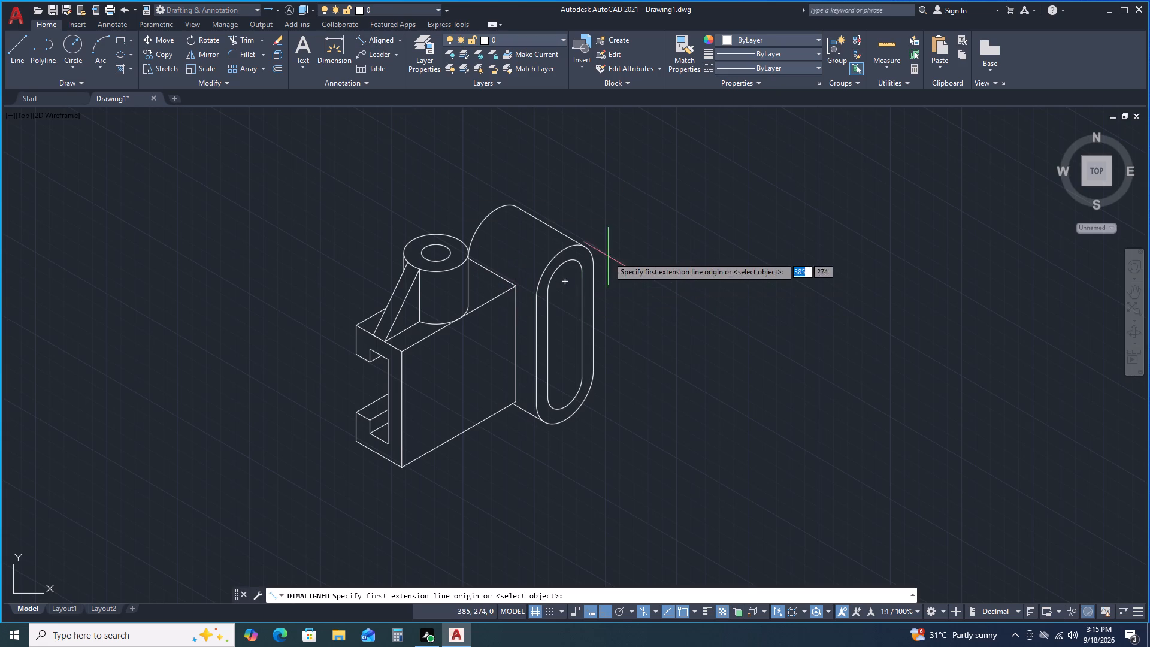
key(space)
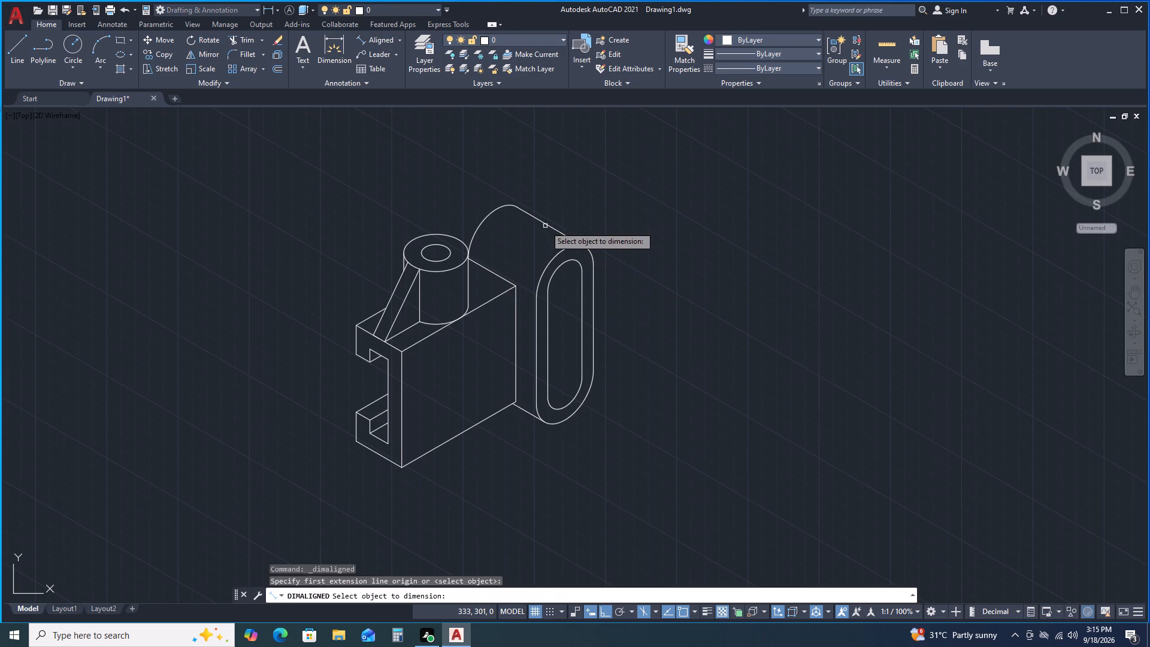
click(552, 229)
double_click(591, 198)
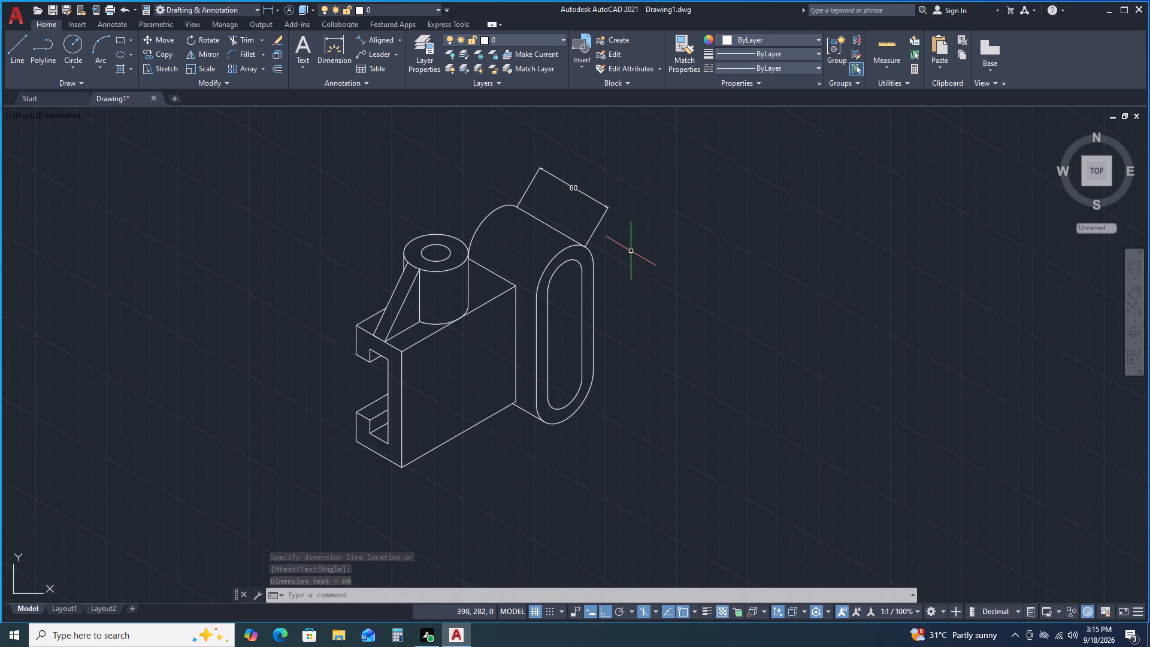
Place an aligned dimension below the long bottom edge of the block's large face.
middle_drag(564, 475, 631, 310)
key(space)
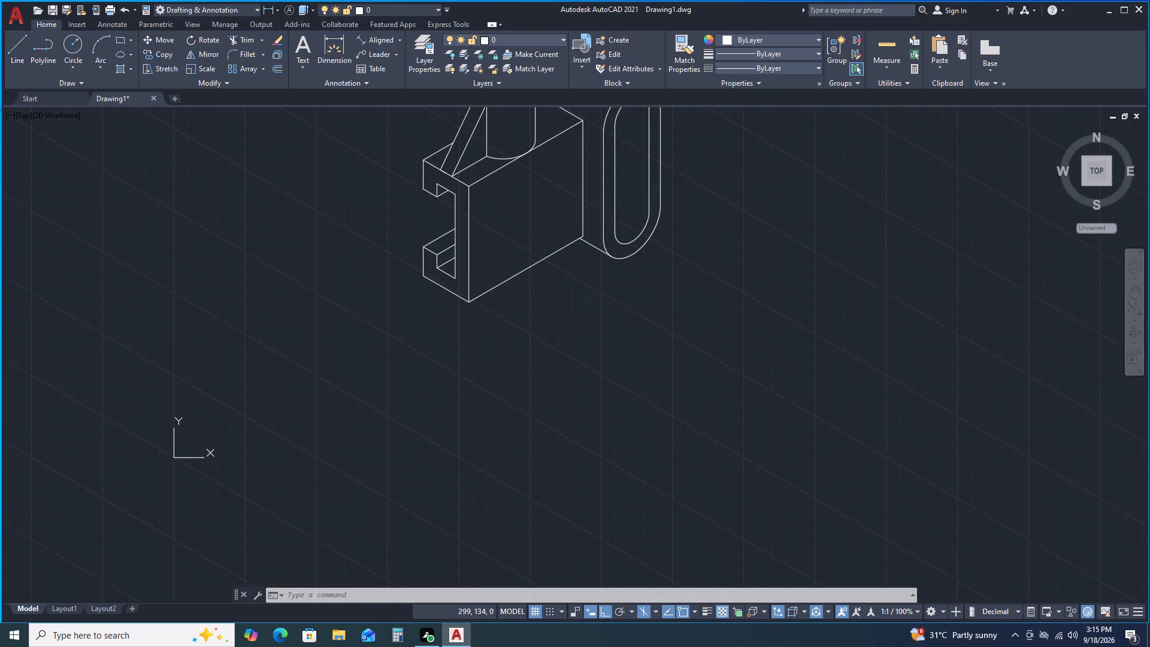
key(space)
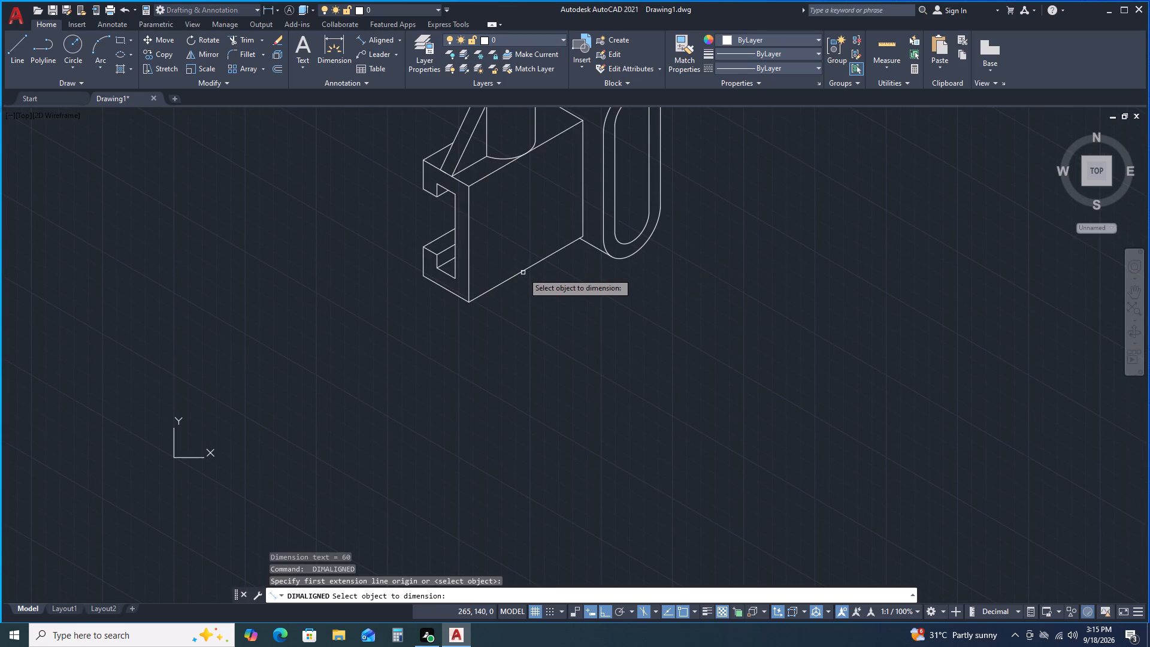
click(516, 275)
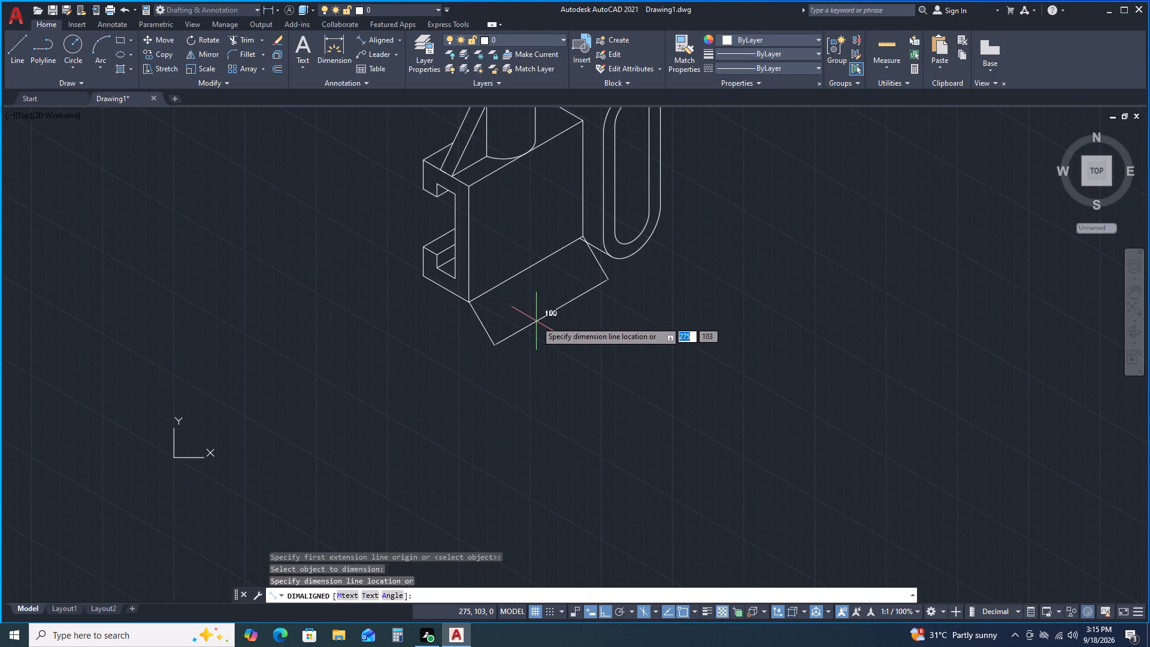
click(536, 321)
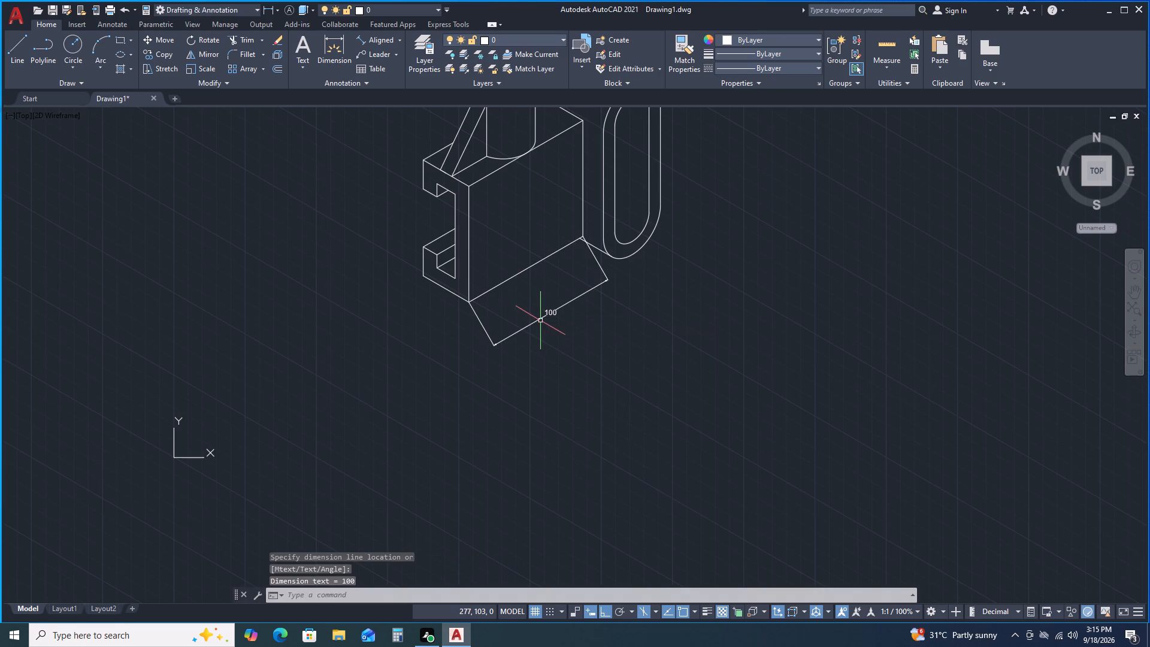
Place an aligned dimension outside the slotted plate's outermost straight vertical edge.
middle_drag(689, 192, 634, 316)
middle_click(634, 316)
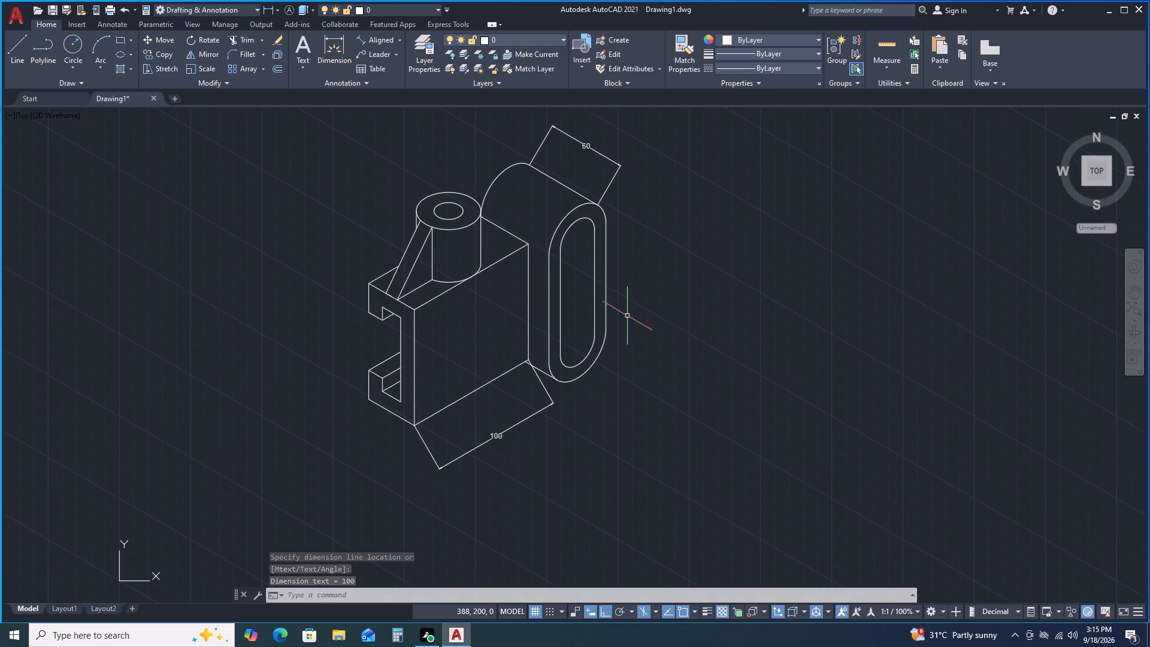
key(space)
key(space)
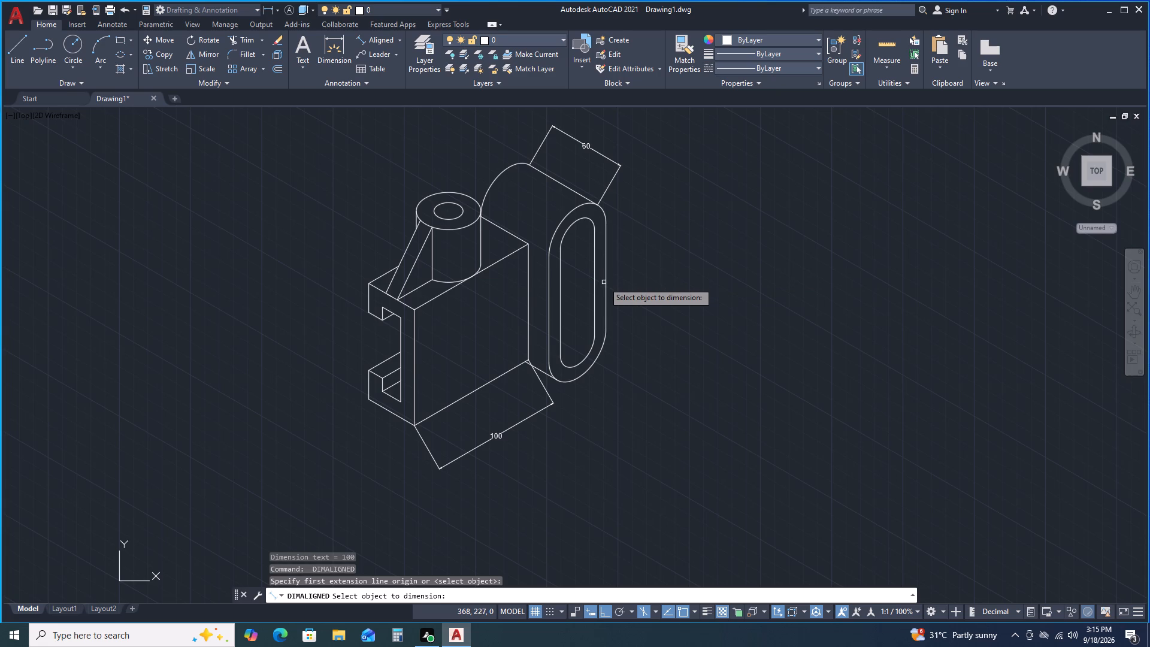
click(605, 288)
double_click(648, 260)
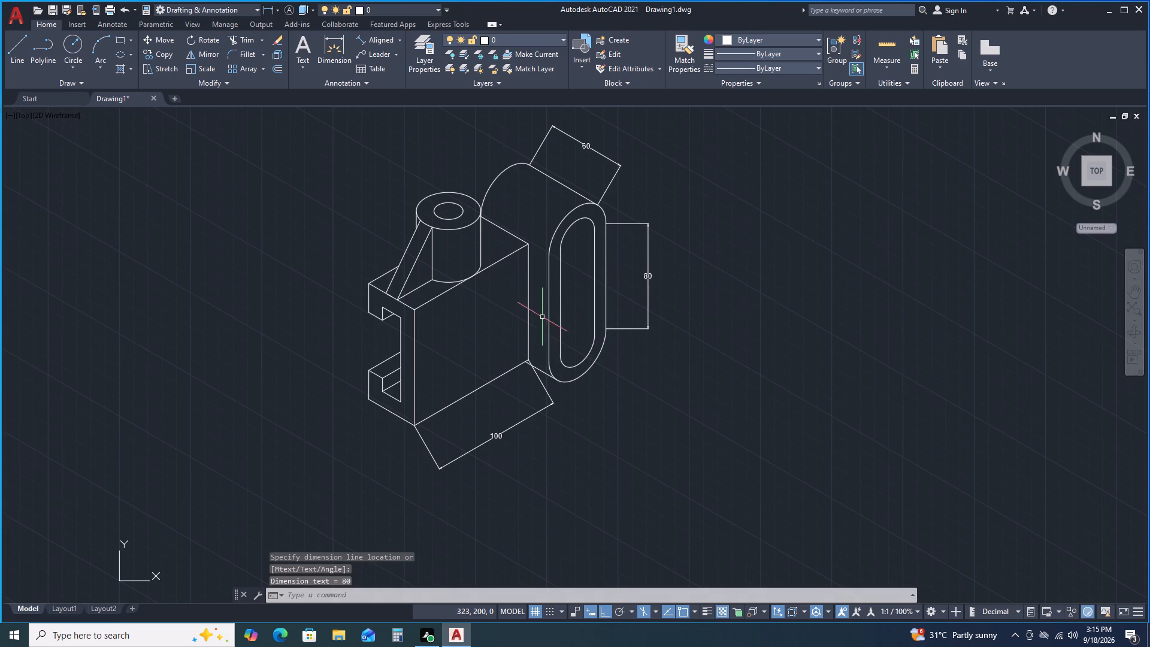
Dimension the block's full-height front vertical corner edge, placing the dimension over the block's large face.
middle_drag(456, 343, 572, 315)
middle_click(588, 312)
middle_click(590, 311)
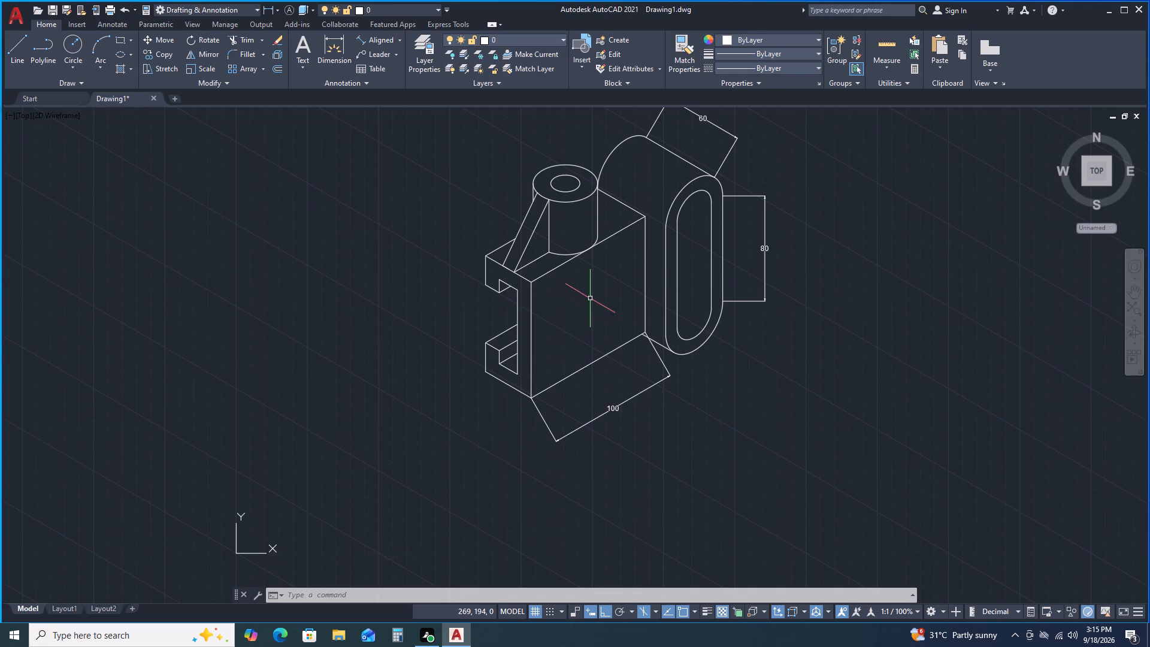
key(space)
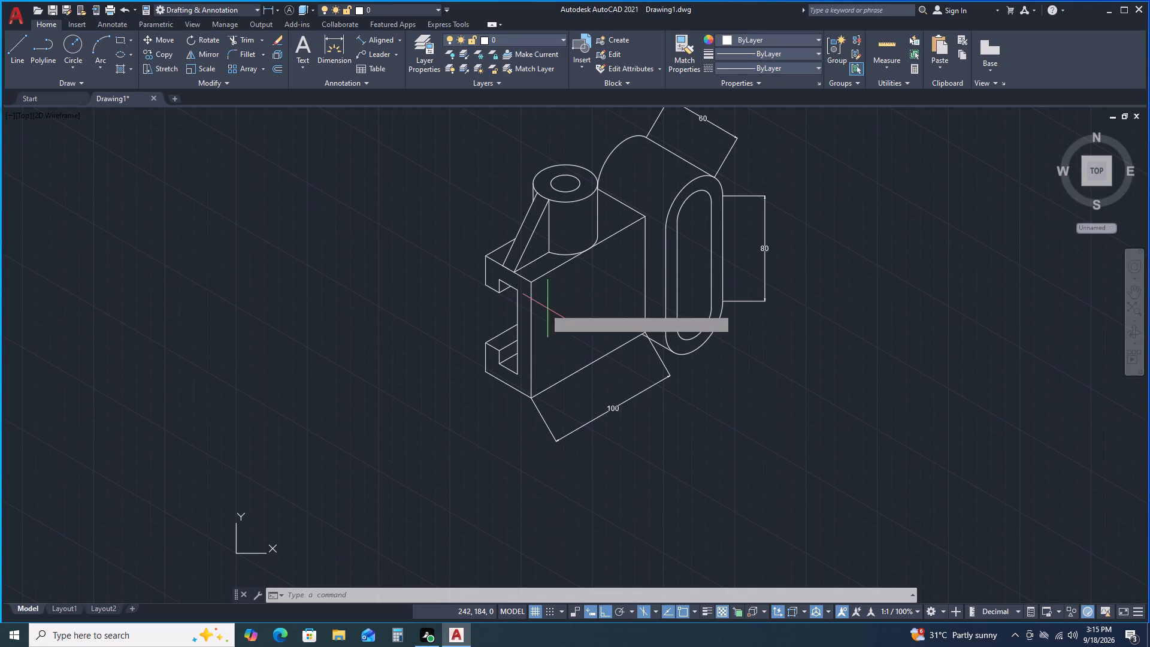
key(space)
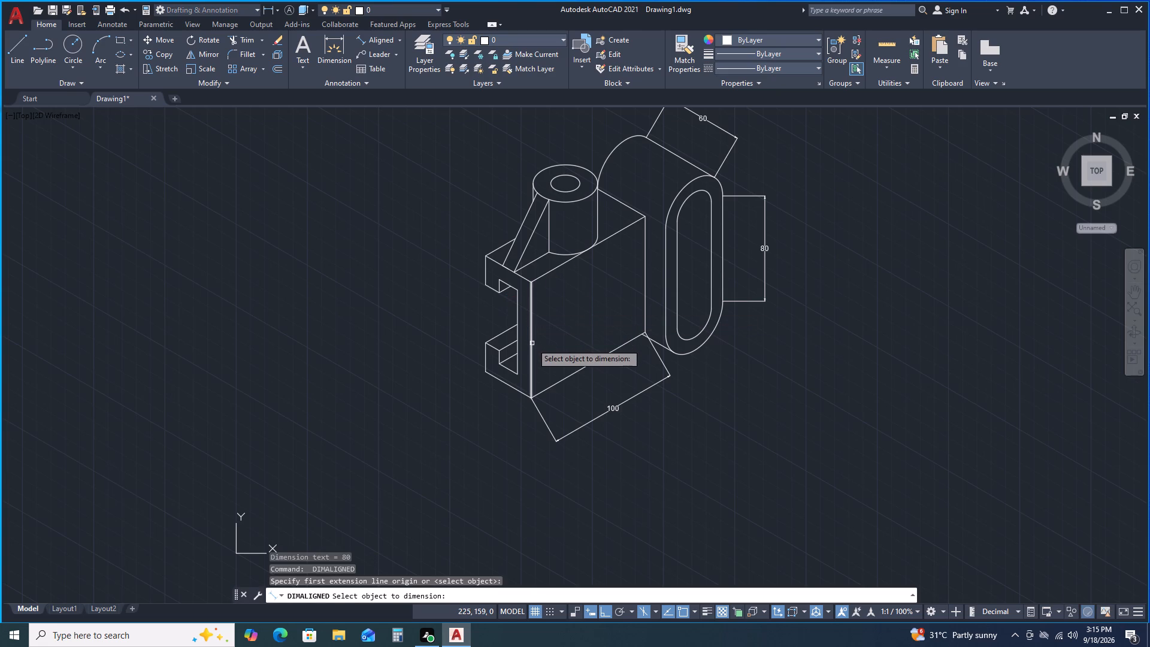
double_click(532, 343)
click(593, 305)
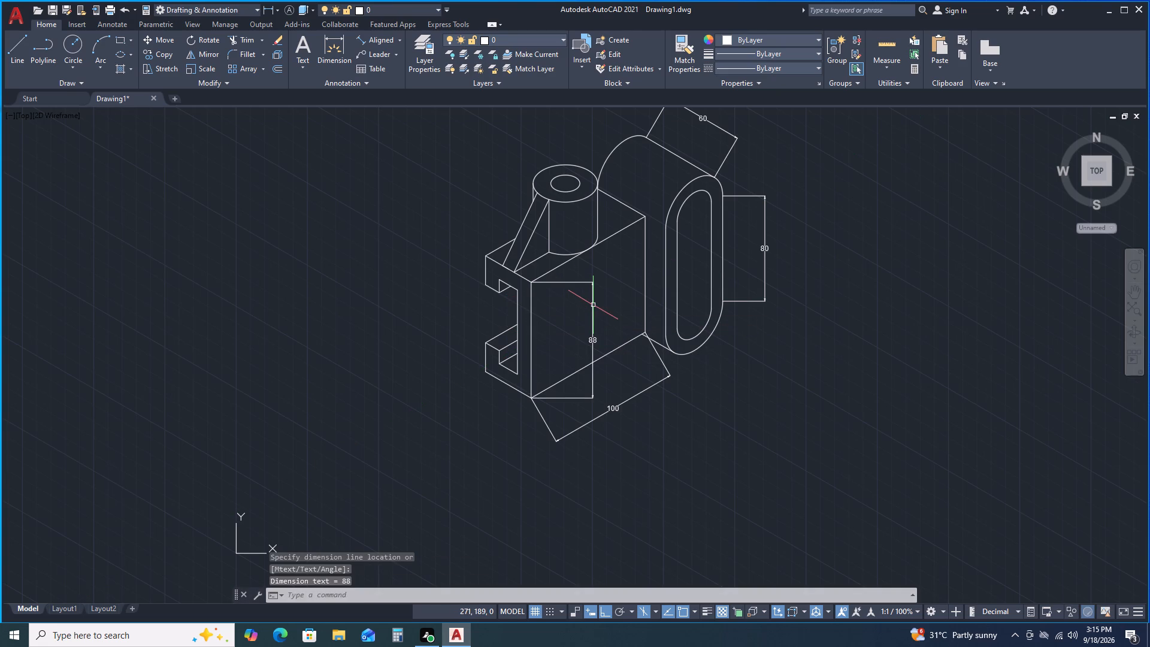
Place an aligned dimension below the short bottom edge of the C-shaped channel end.
key(space)
key(space)
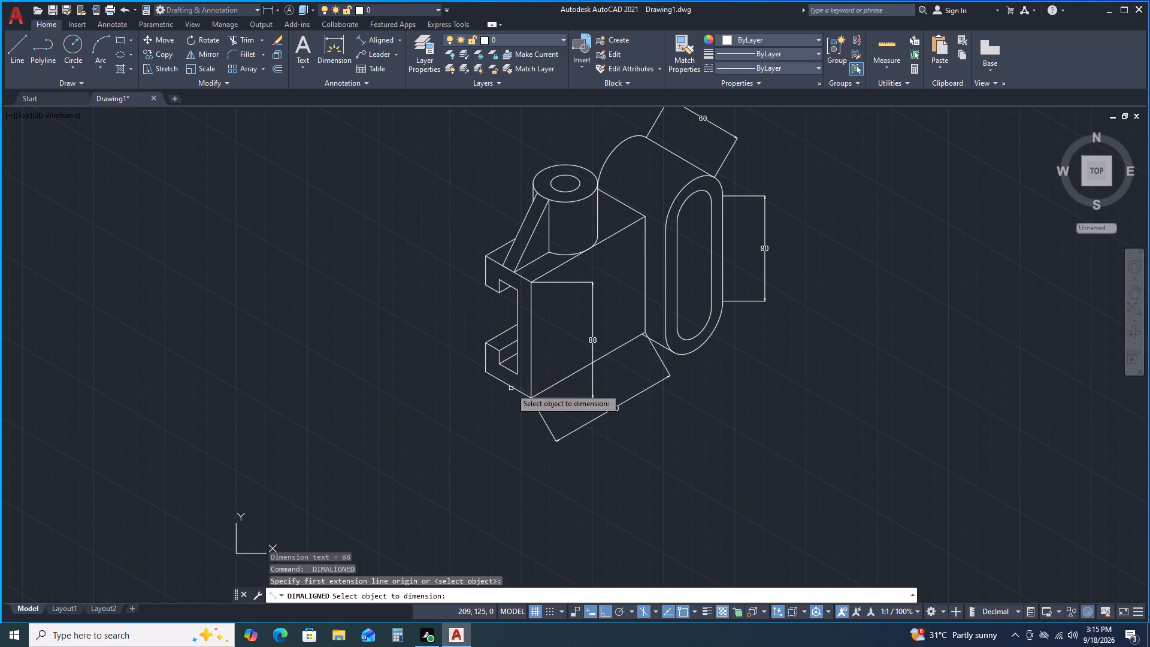
click(513, 388)
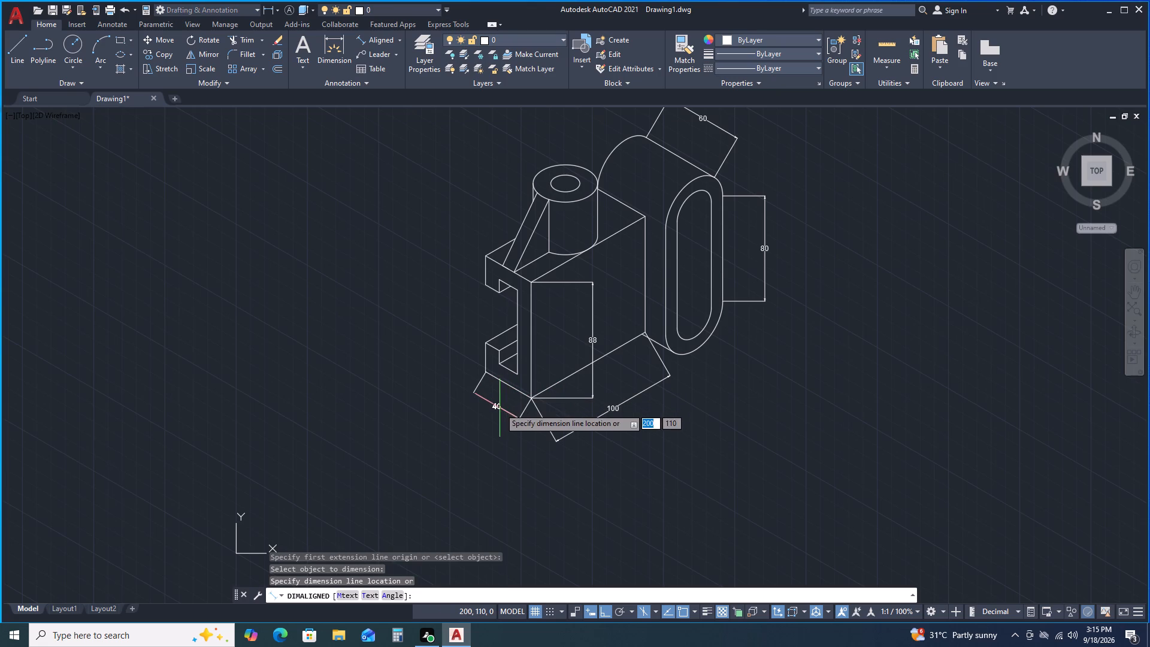
click(499, 409)
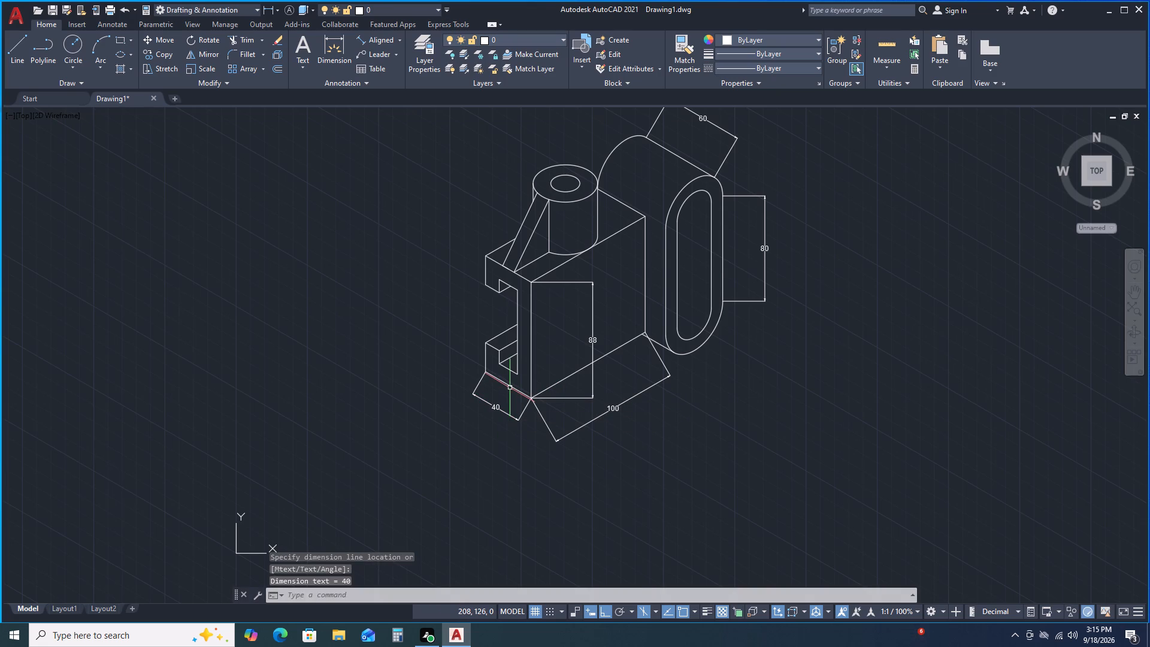
Dimension the outer vertical edges of the channel's lower and upper flanges, placing both dimensions outside the block.
key(space)
key(space)
double_click(487, 354)
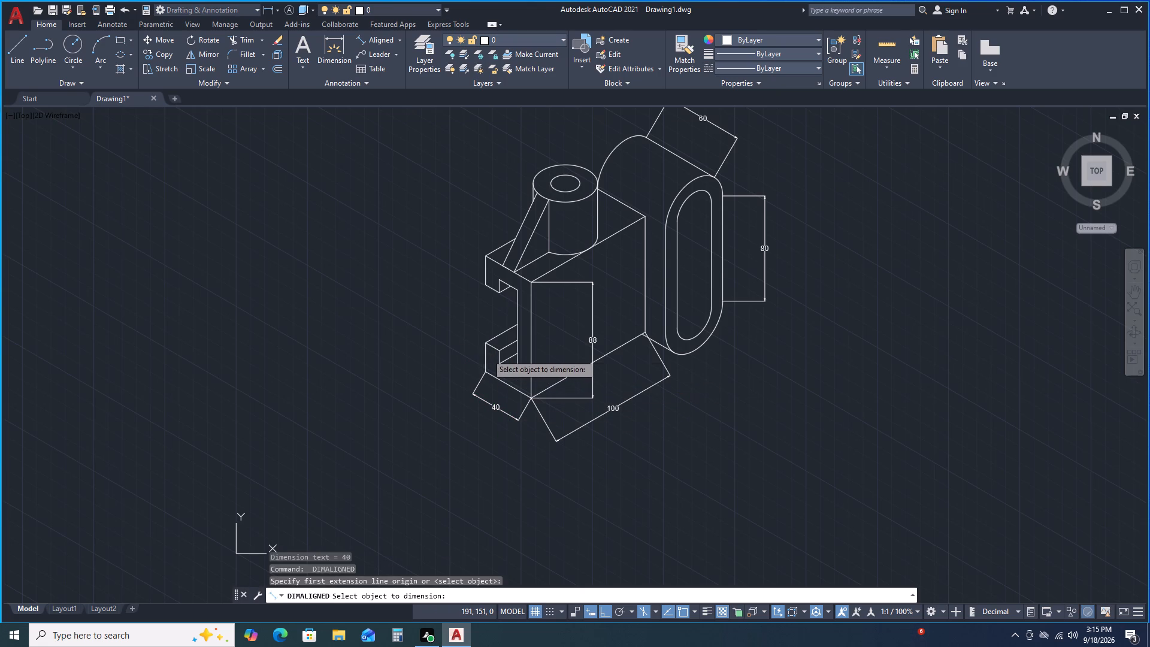
triple_click(462, 349)
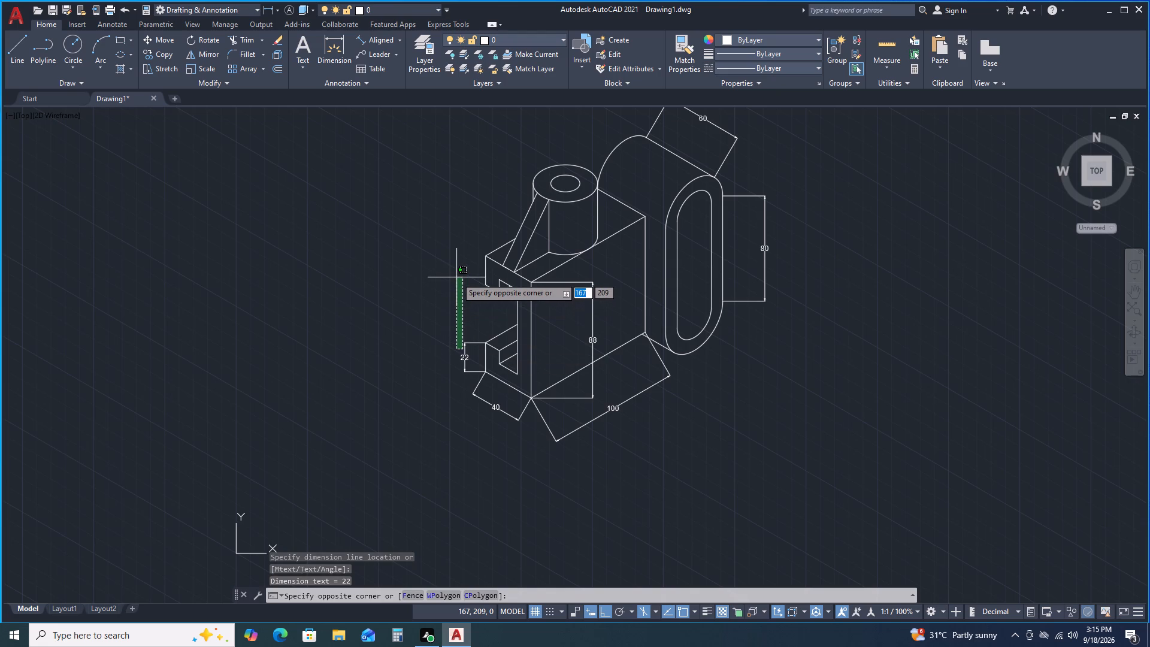
key(space)
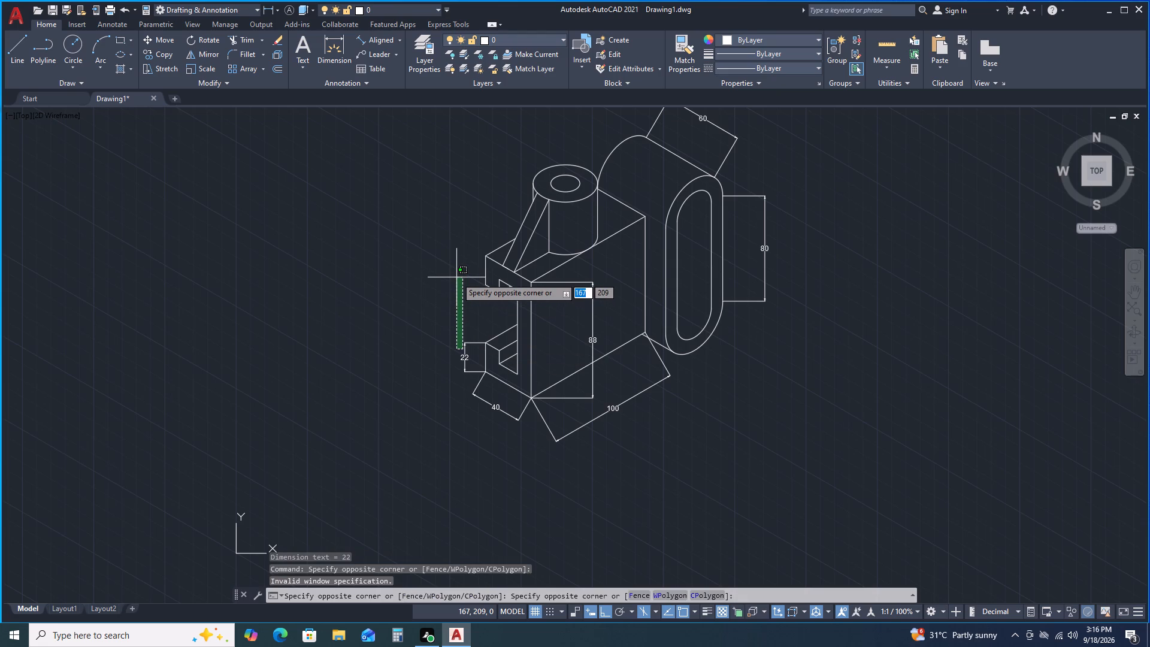
key(Escape)
key(space)
key(space)
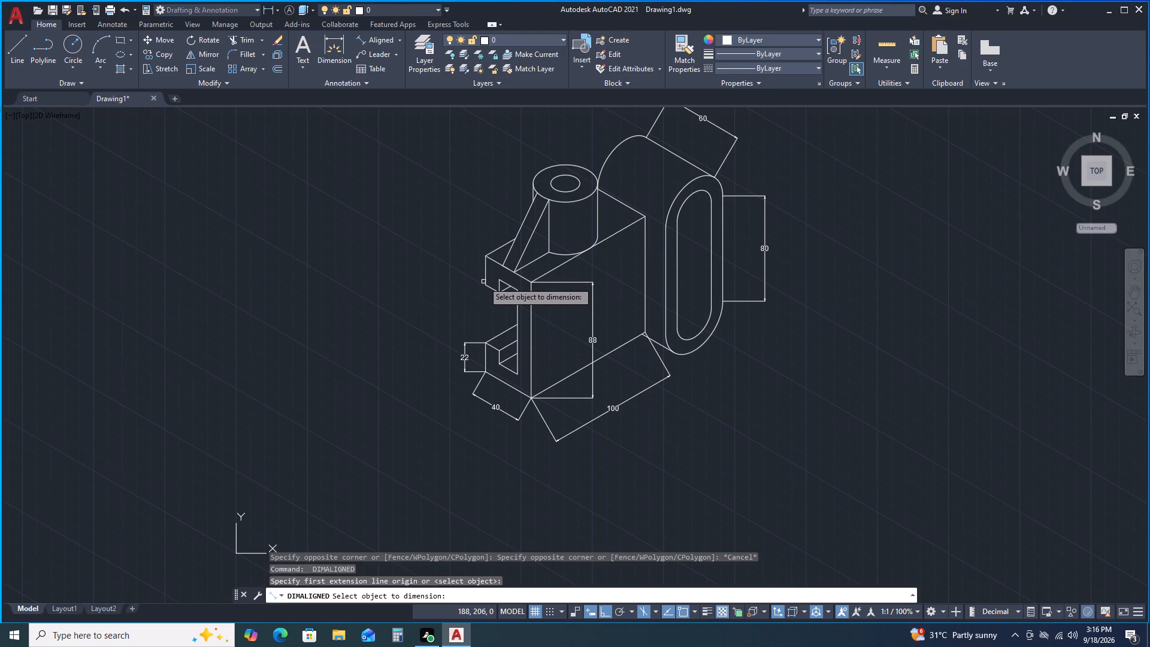
click(486, 275)
double_click(465, 273)
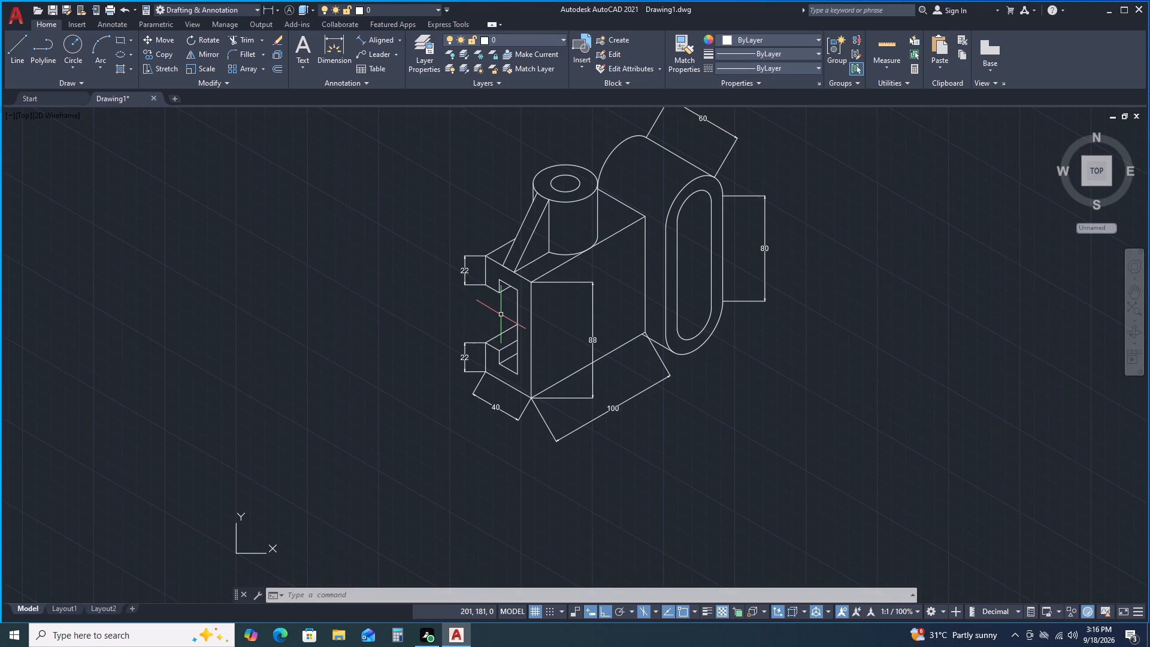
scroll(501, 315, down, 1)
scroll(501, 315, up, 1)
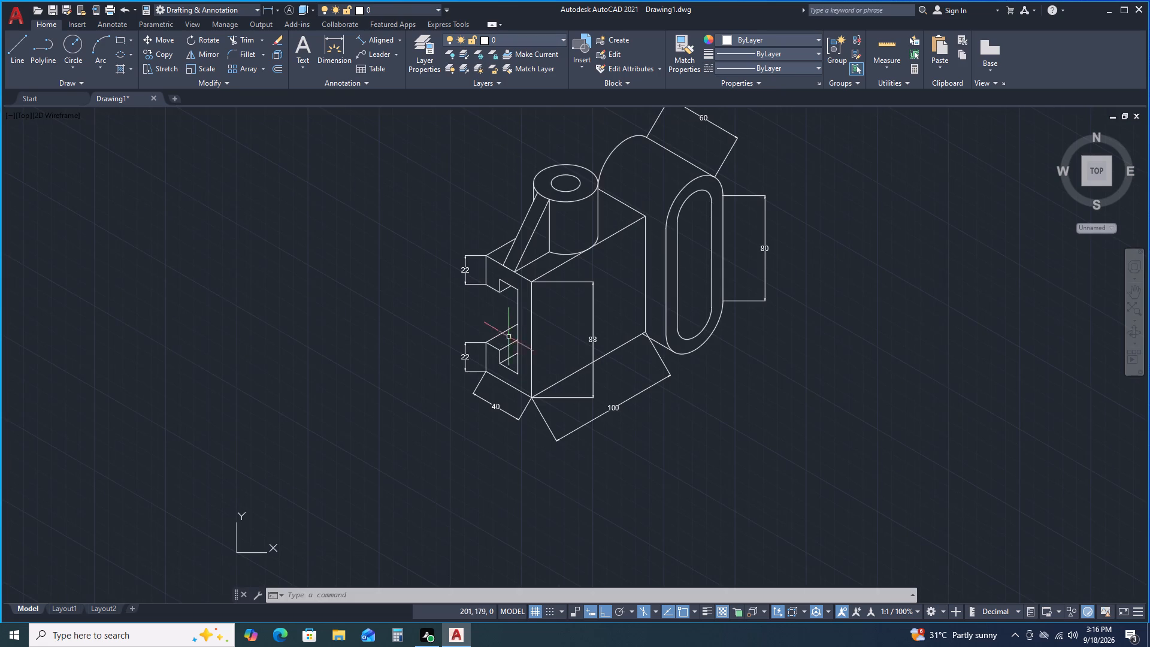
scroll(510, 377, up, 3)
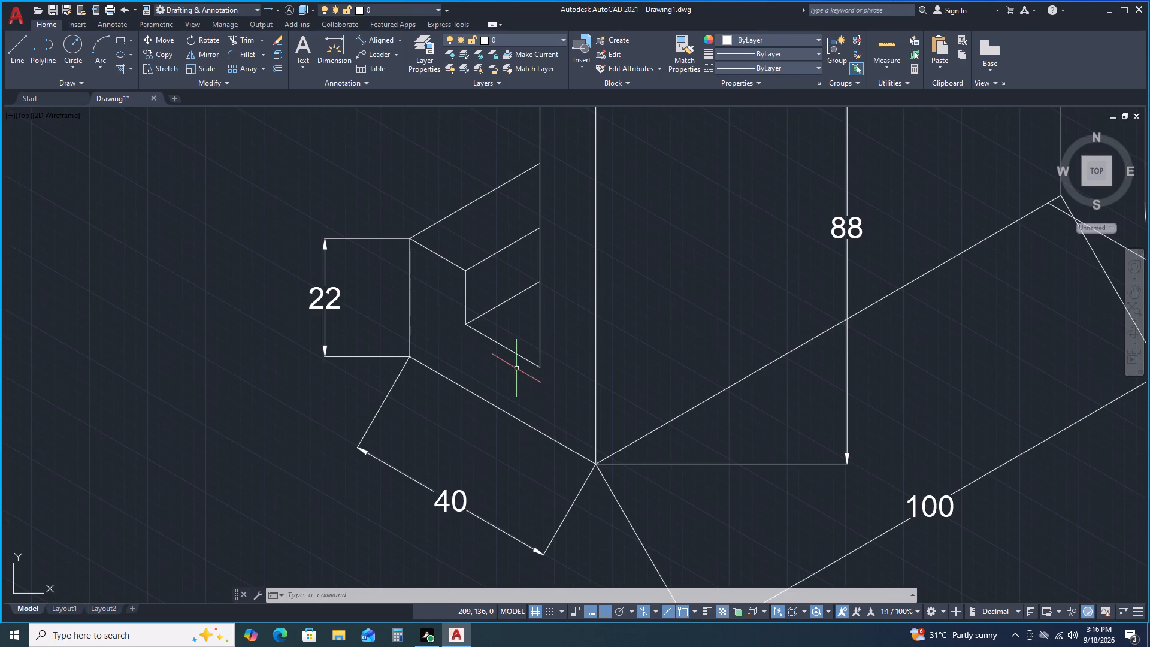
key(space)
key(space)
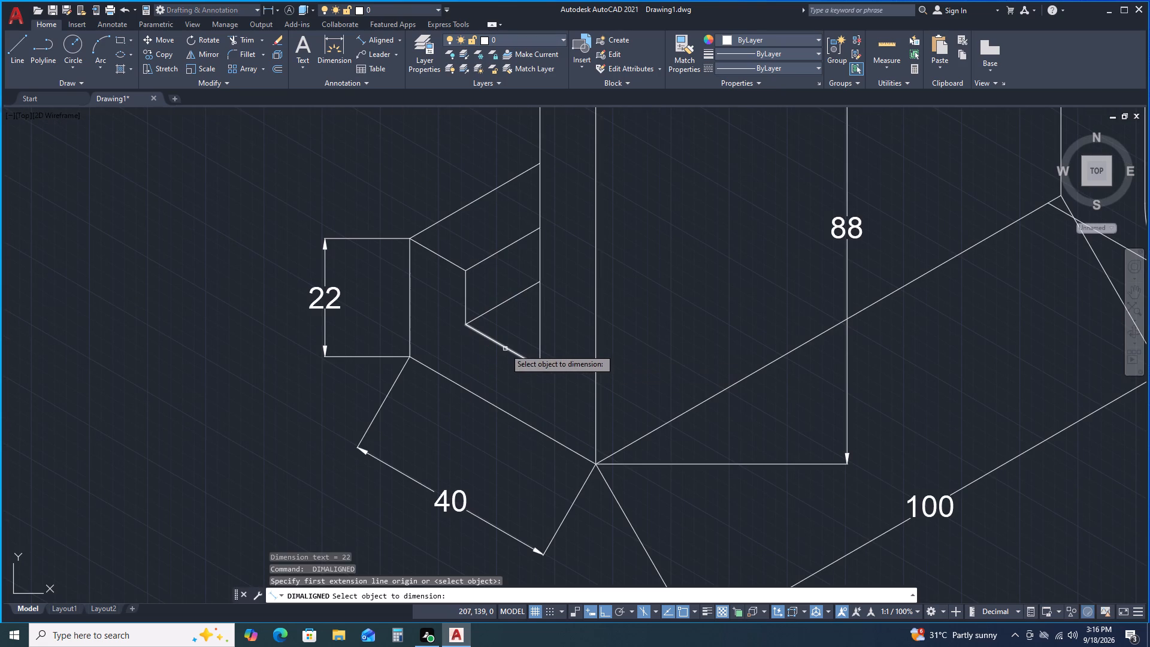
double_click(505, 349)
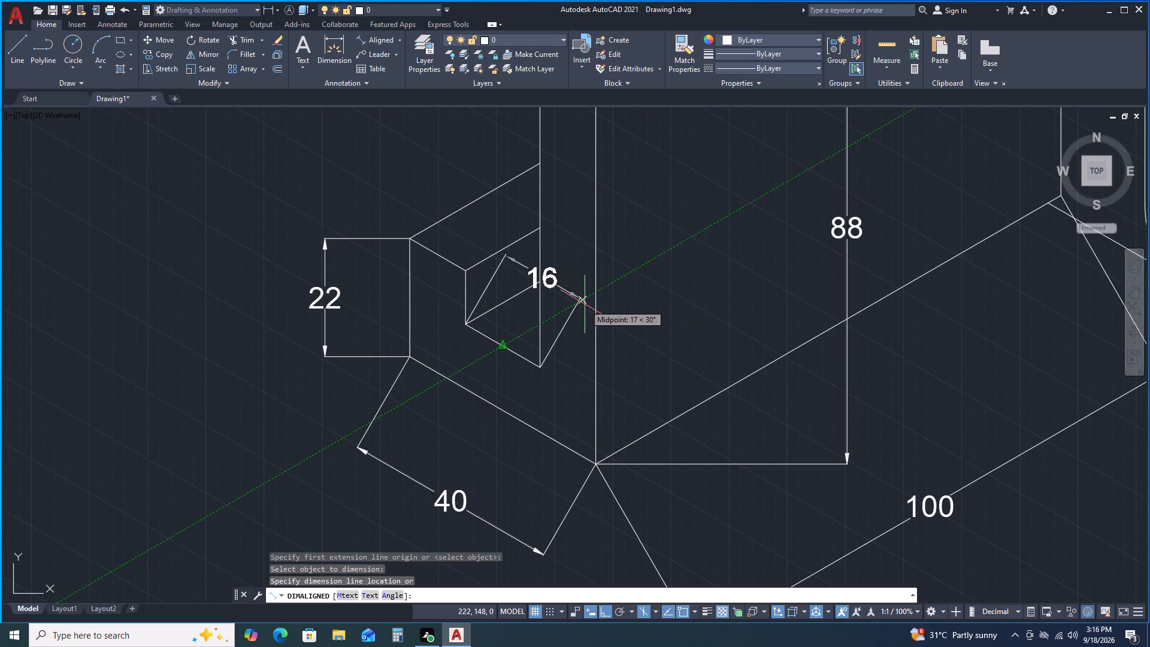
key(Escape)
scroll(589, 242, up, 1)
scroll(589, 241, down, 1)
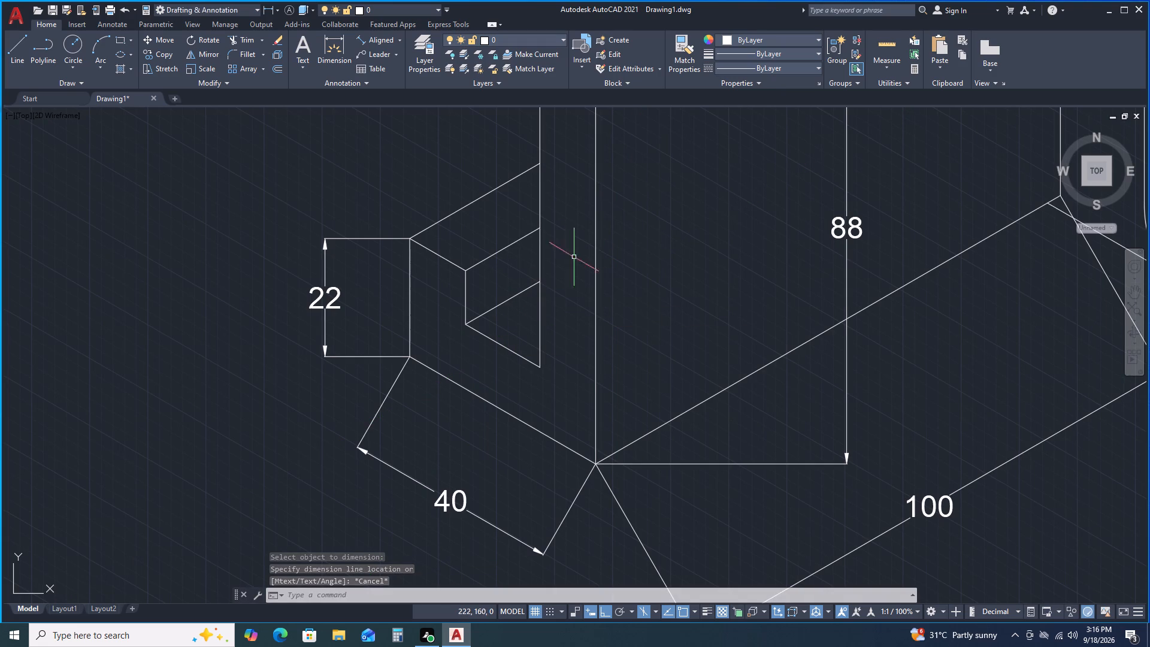
Dimension the channel wall's thickness from the lower recess's bottom inner corner to the block's front vertical edge.
key(space)
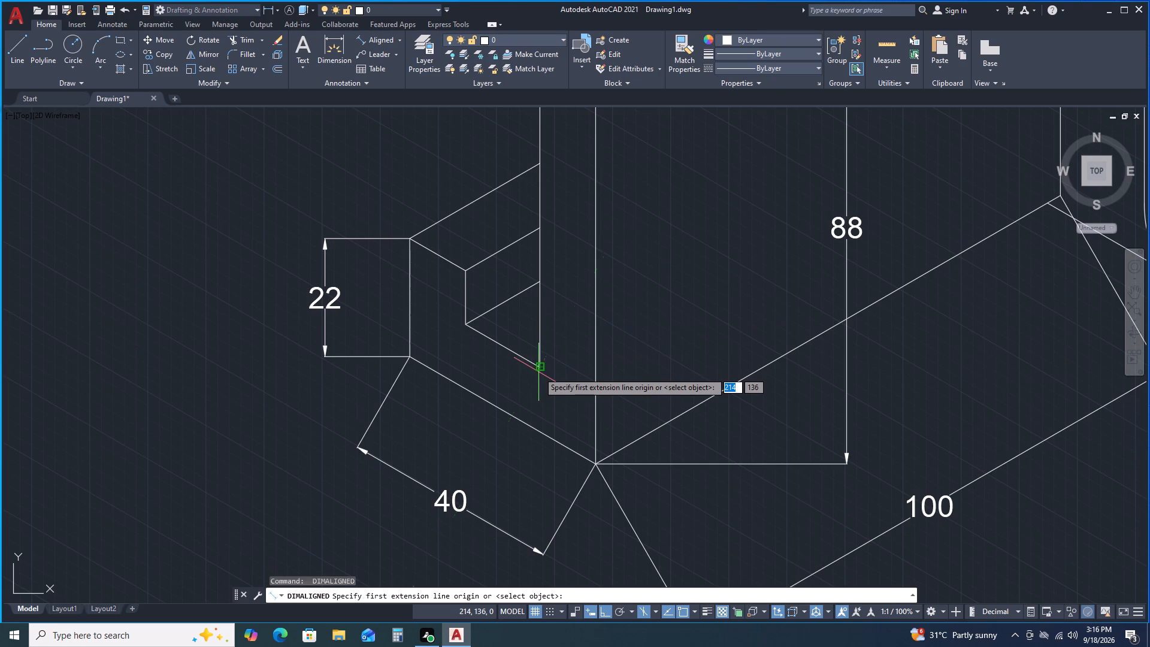
double_click(538, 370)
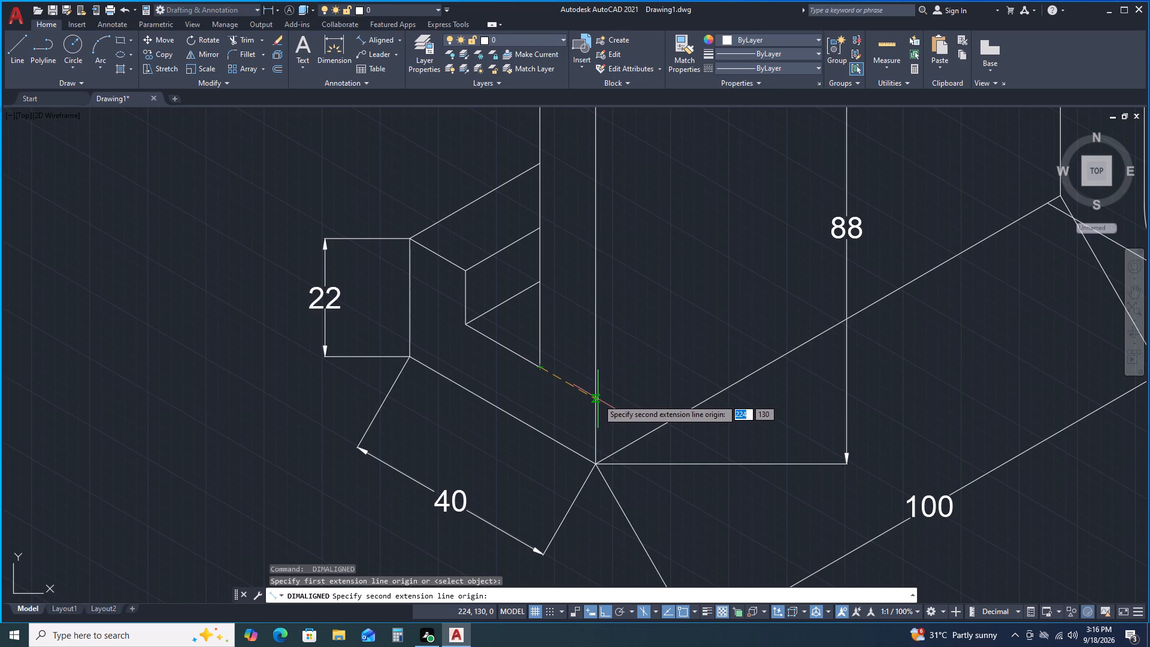
triple_click(596, 399)
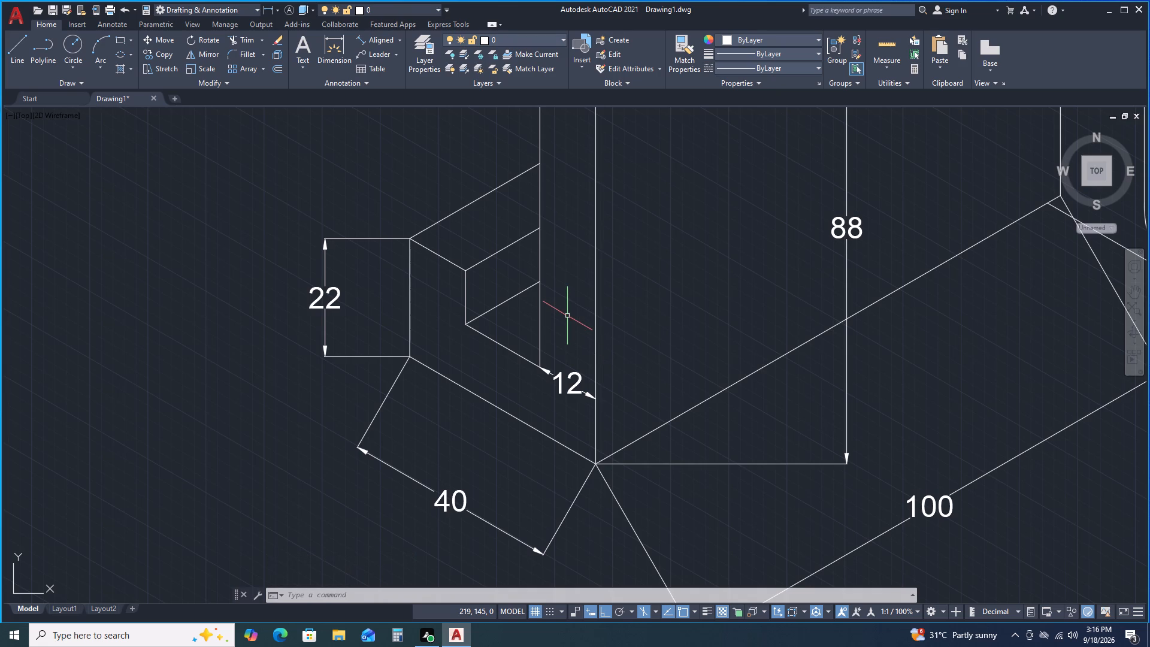
Dimension the short vertical edge of the lower flange's recess, placing the dimension inside the recess.
key(space)
key(space)
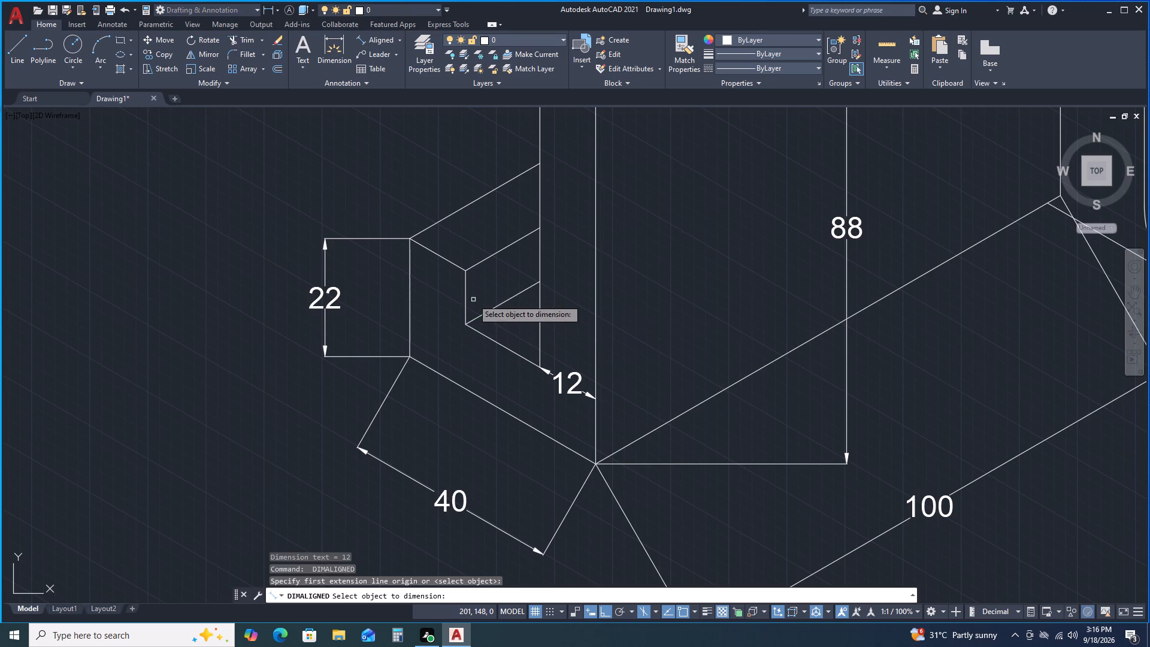
click(466, 291)
double_click(513, 273)
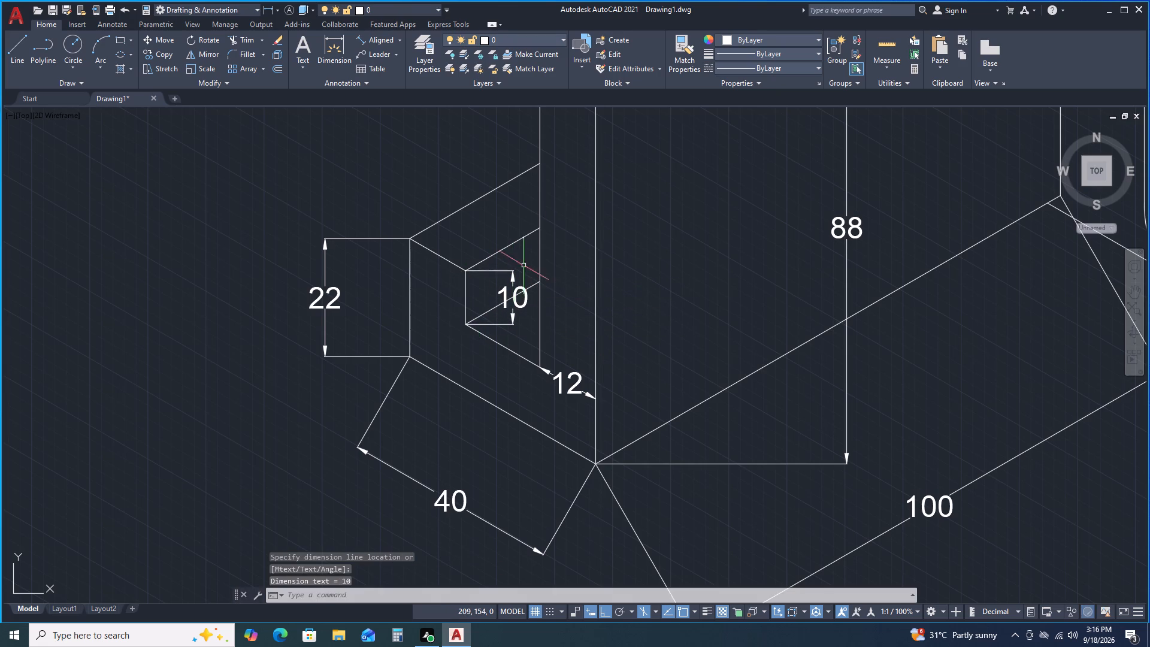
middle_drag(571, 204, 584, 450)
middle_click(584, 450)
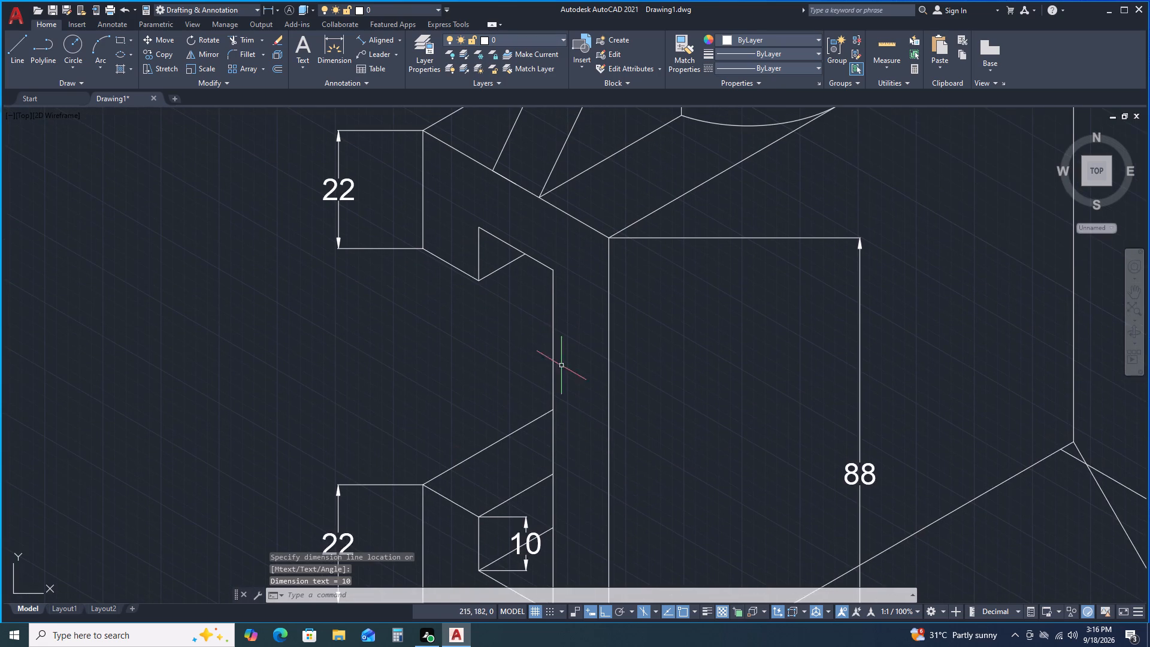
Add an aligned dimension for the sloping rib's thickness, measured between its two sloping edges from the flange's top back corner.
middle_drag(532, 328, 462, 531)
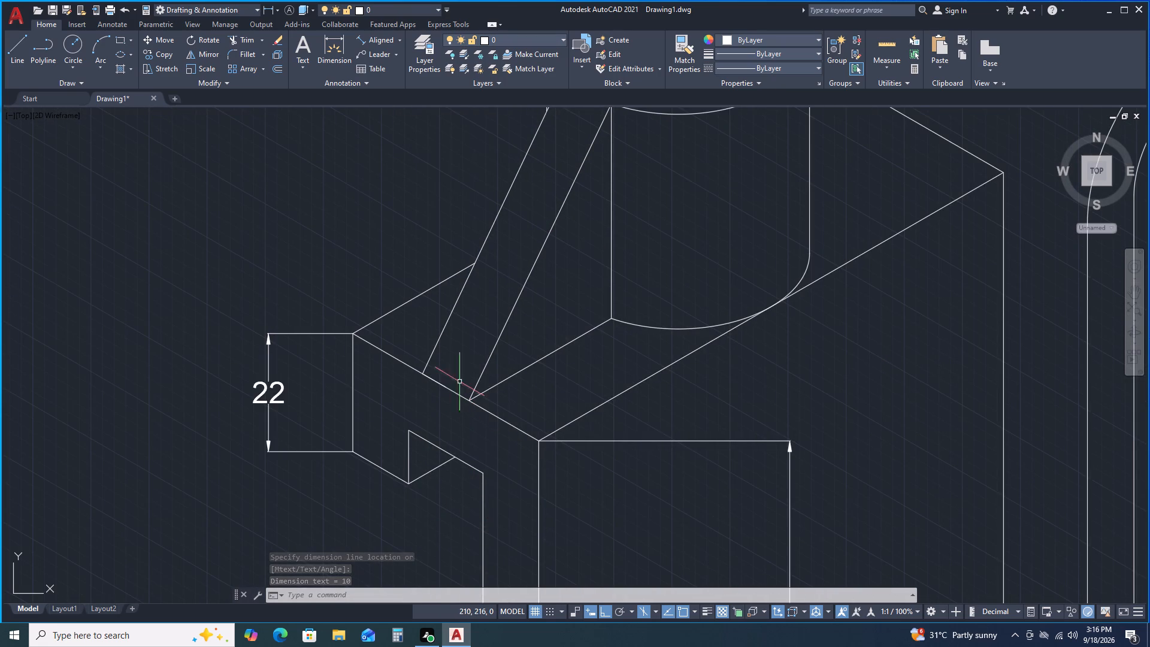
key(space)
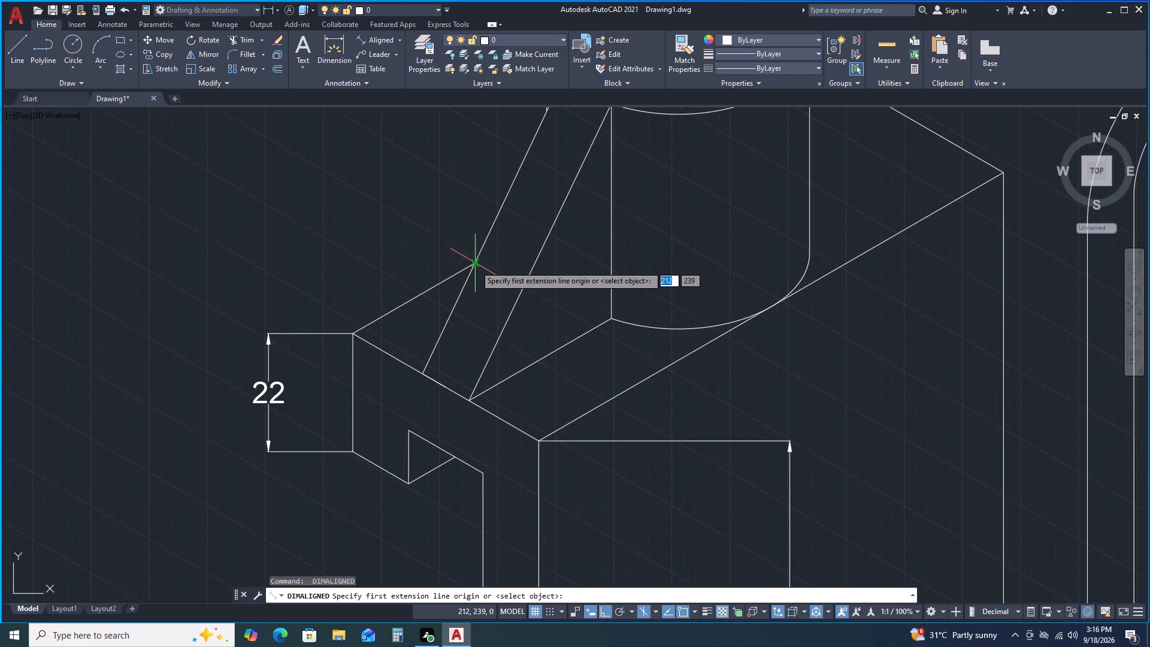
click(475, 265)
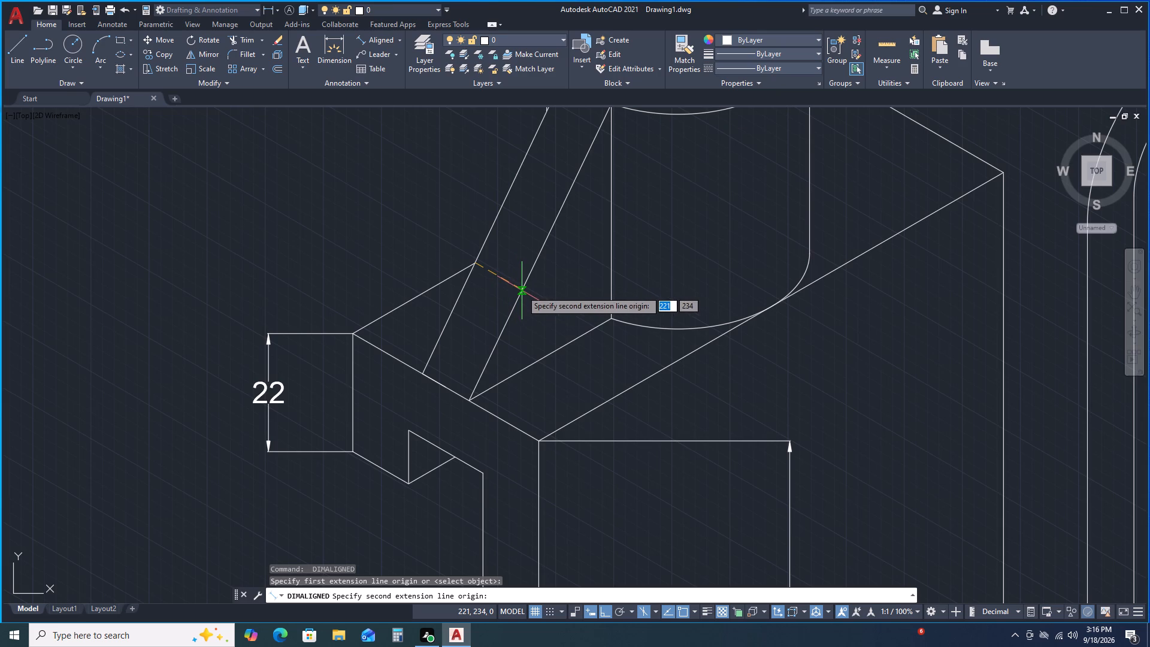
click(521, 289)
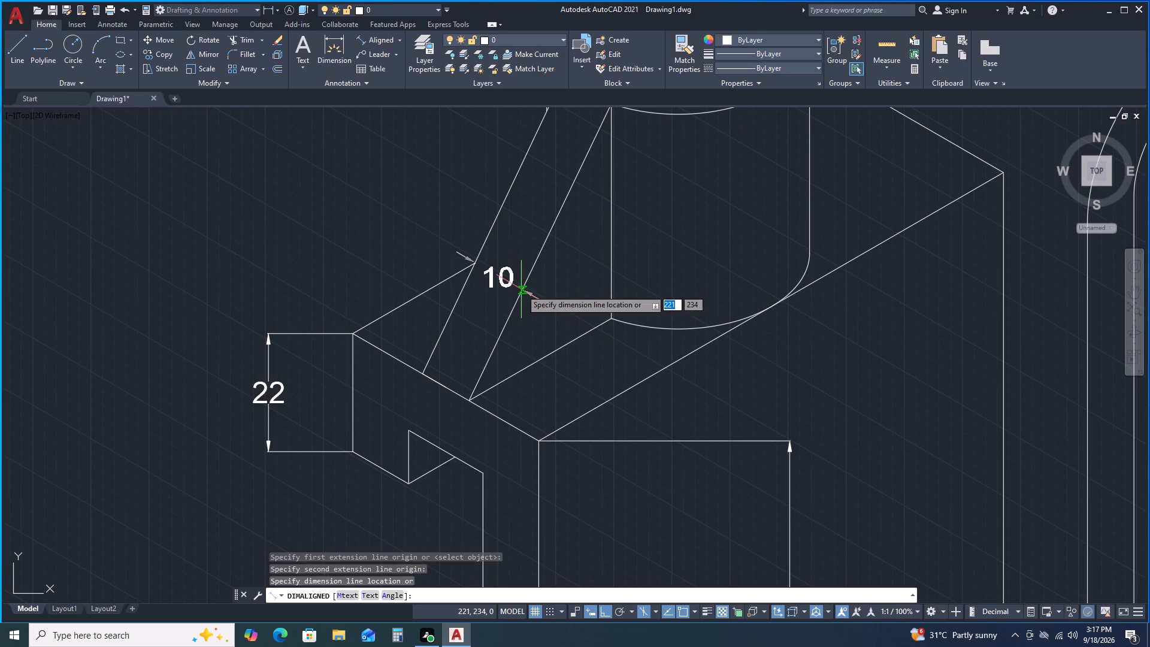
click(527, 277)
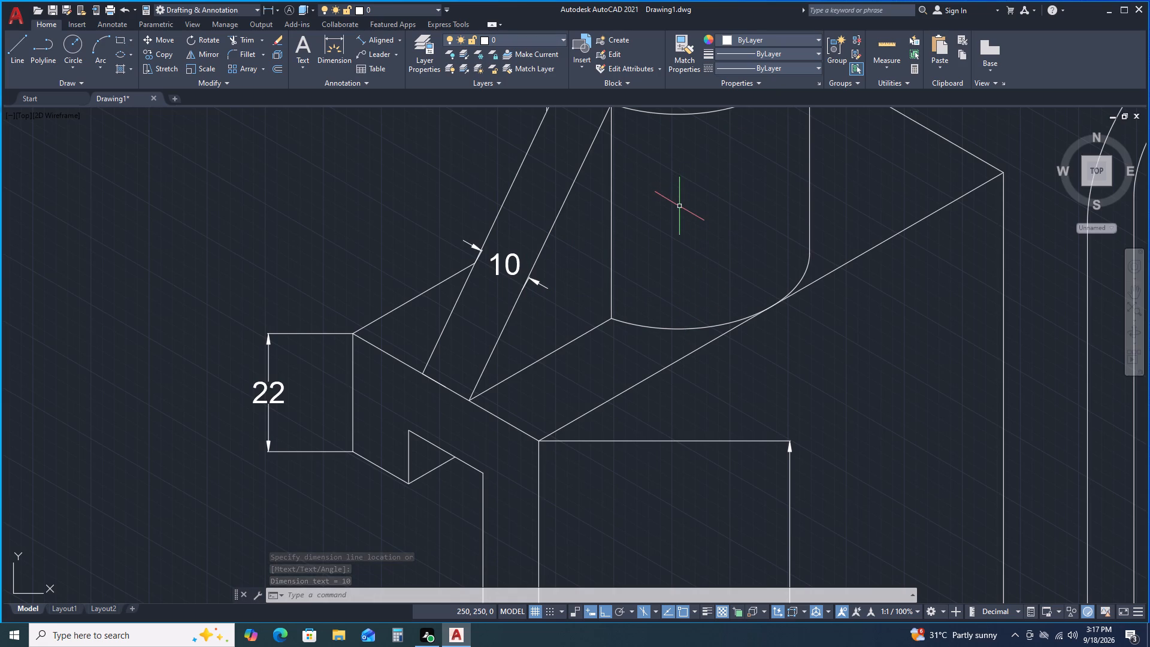
Dimension the cylinder's outer vertical edge, placing the aligned dimension between the cylinder and the slotted plate.
scroll(679, 207, down, 1)
middle_drag(676, 210, 614, 223)
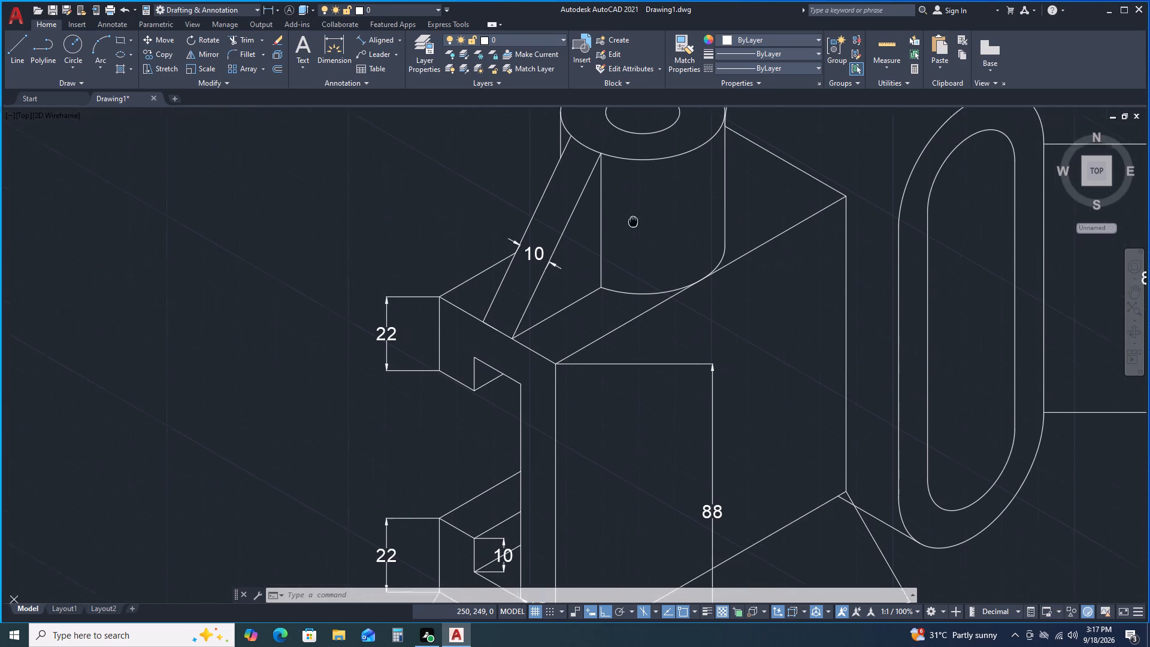
middle_drag(614, 223, 320, 262)
middle_click(320, 262)
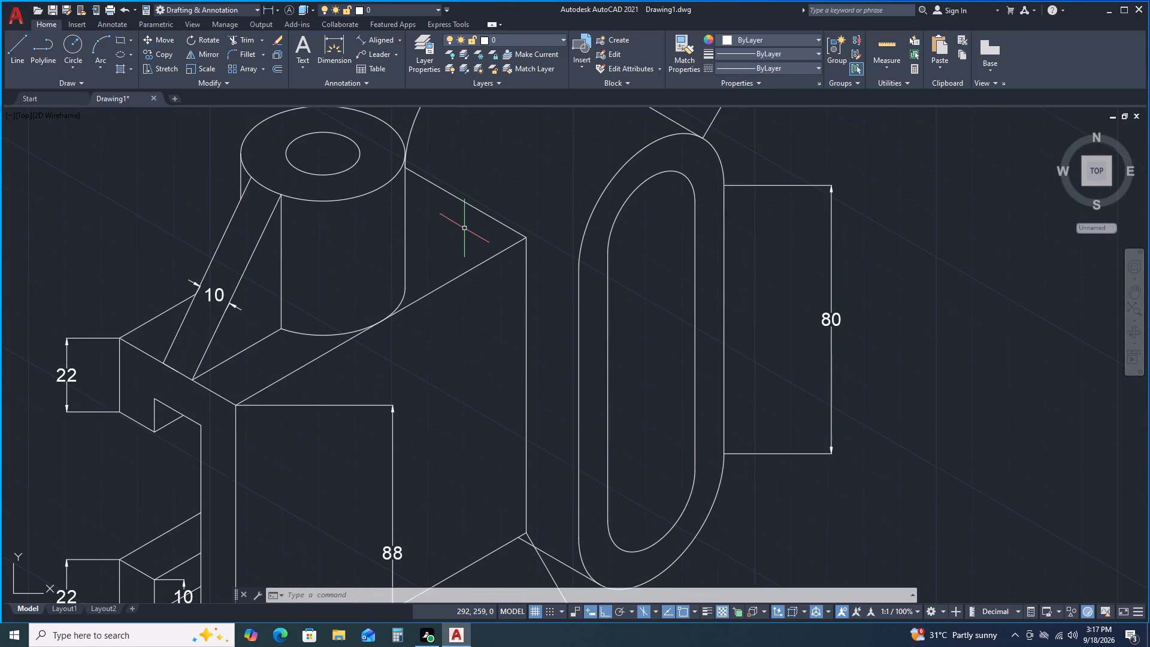
key(space)
key(space)
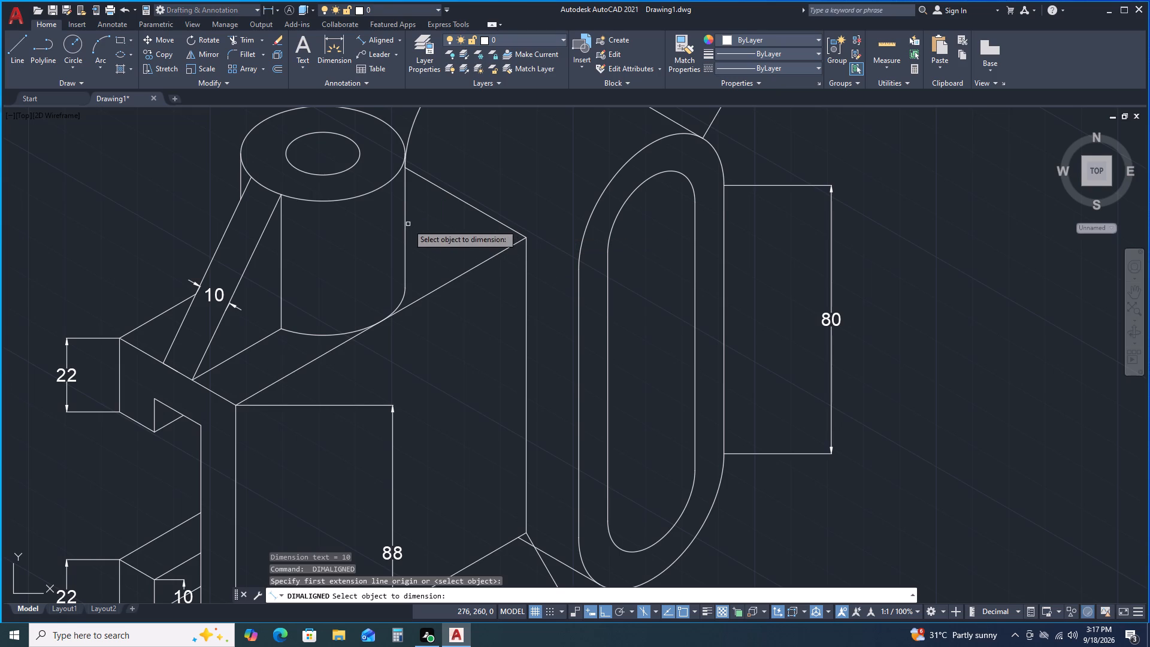
click(405, 220)
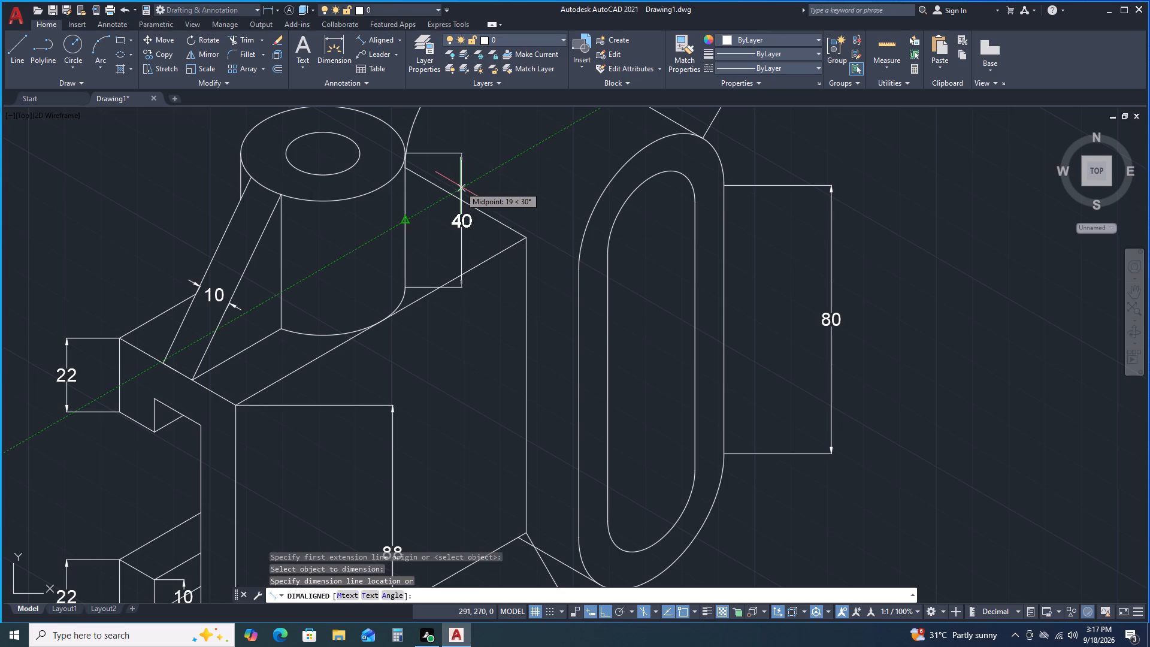
double_click(460, 186)
With Ortho off, add a leader from the cylinder's inner hole edge up and outside the cylinder, with text R9 at height 4.
middle_drag(523, 160, 558, 274)
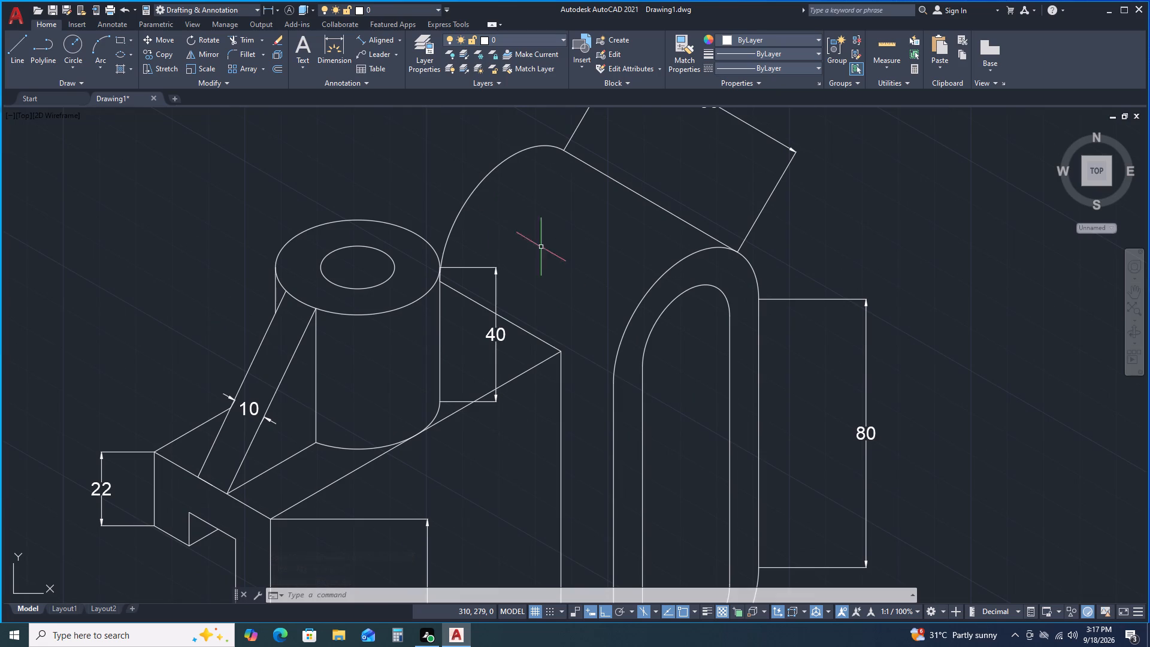
click(377, 52)
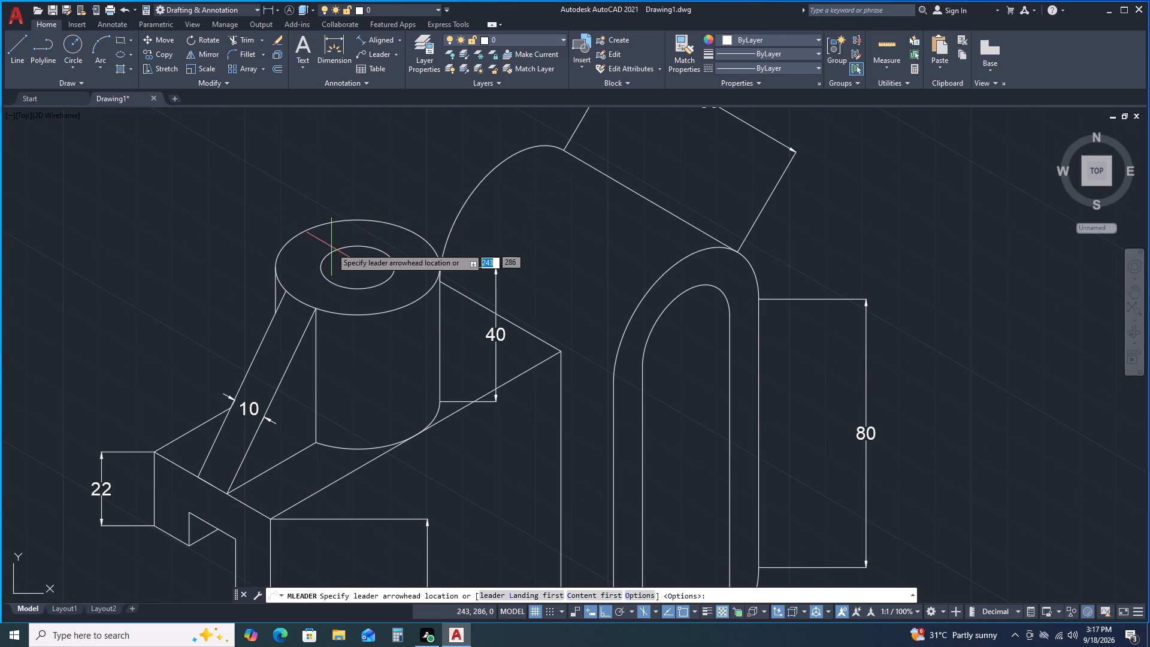
key(F8)
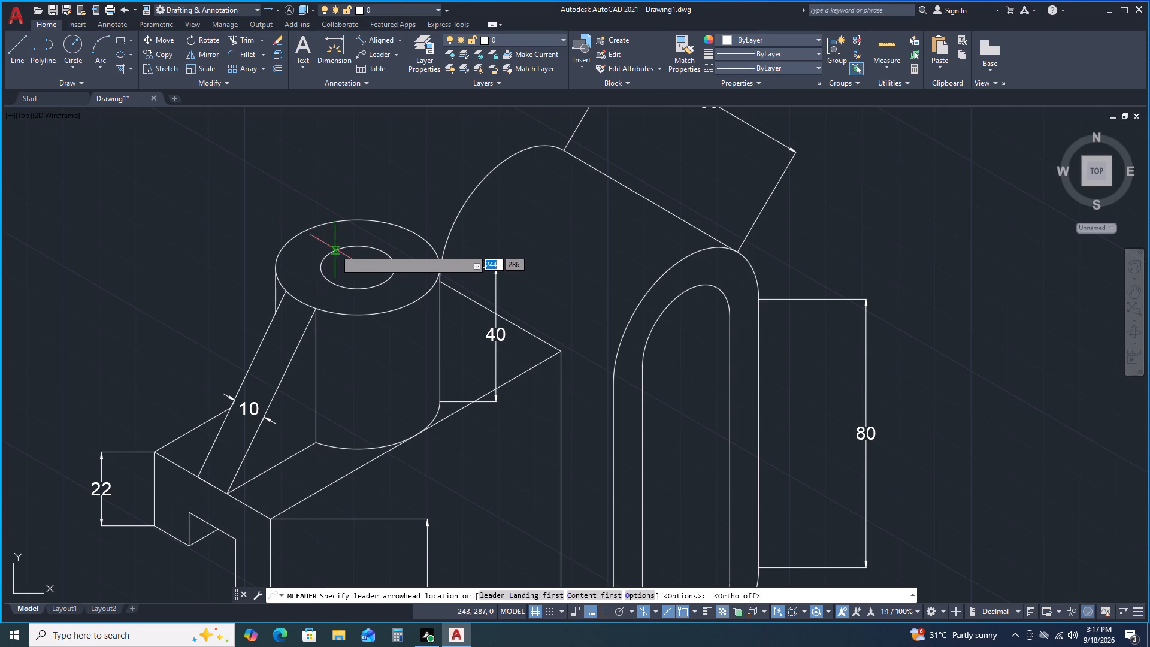
click(335, 250)
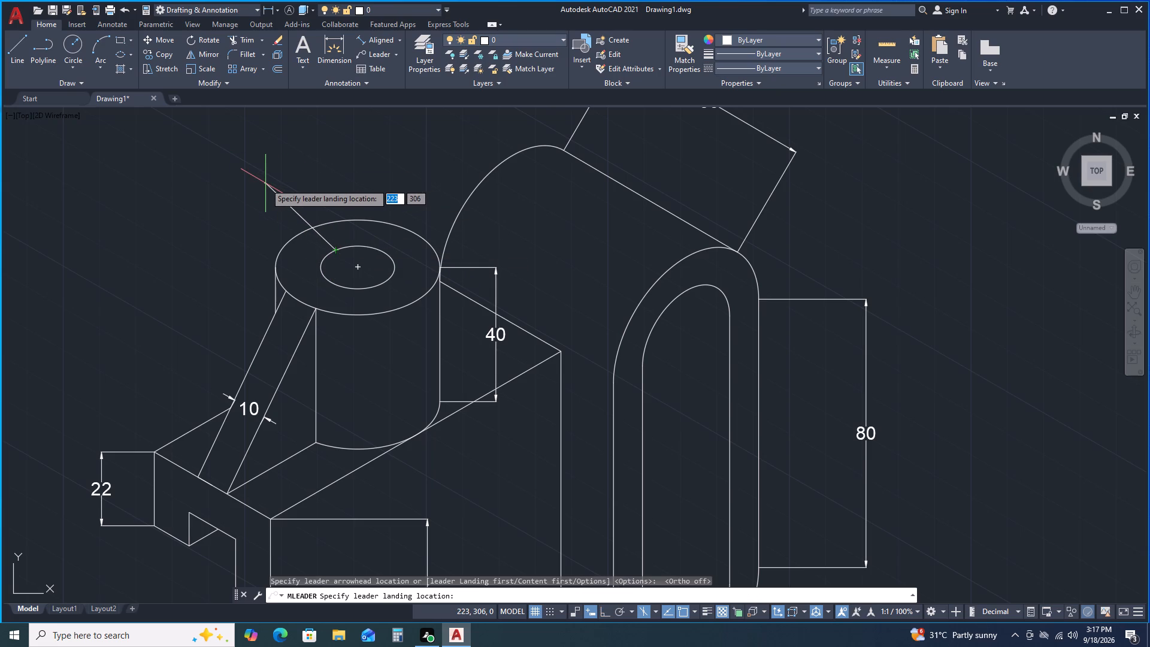
double_click(265, 185)
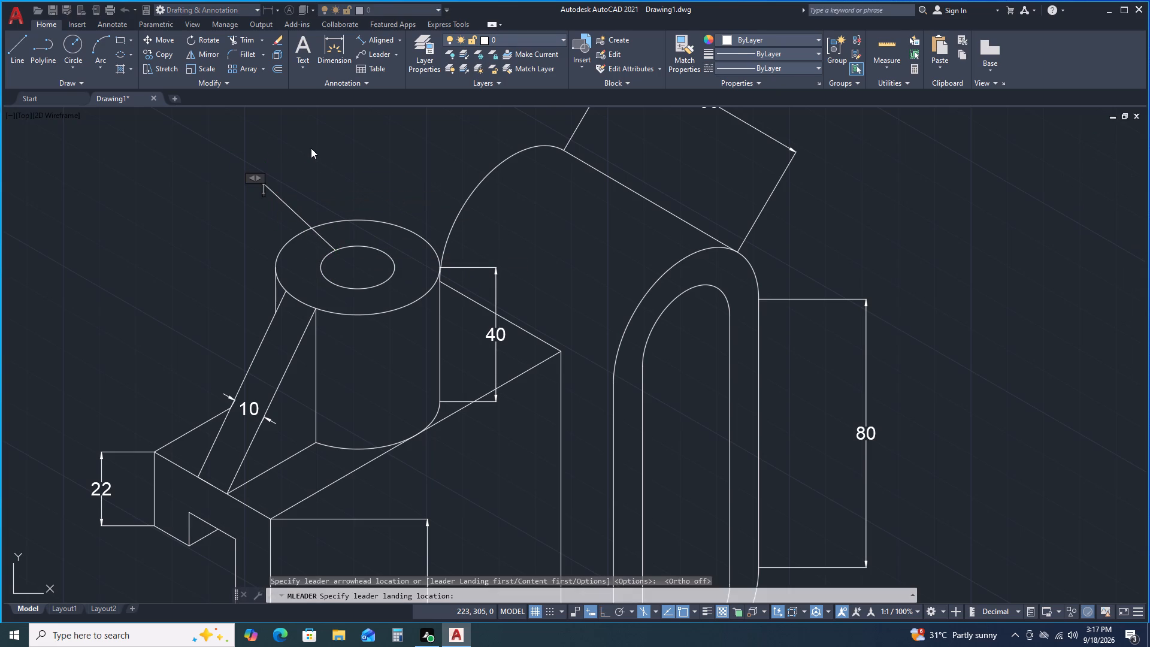
click(152, 58)
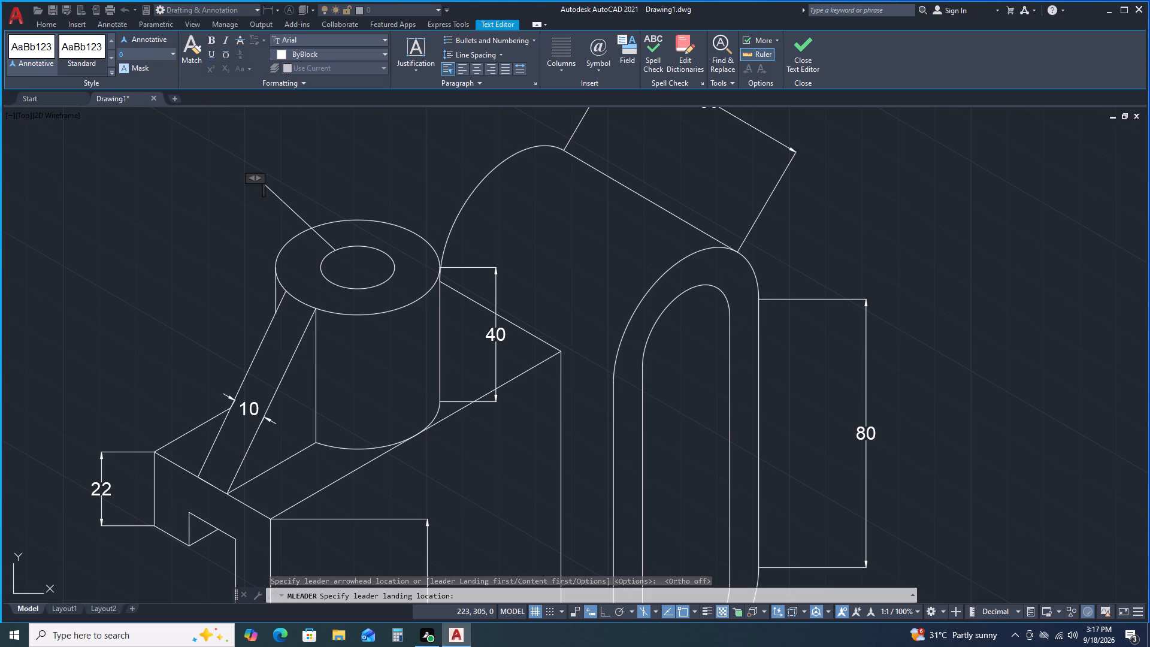
key(4)
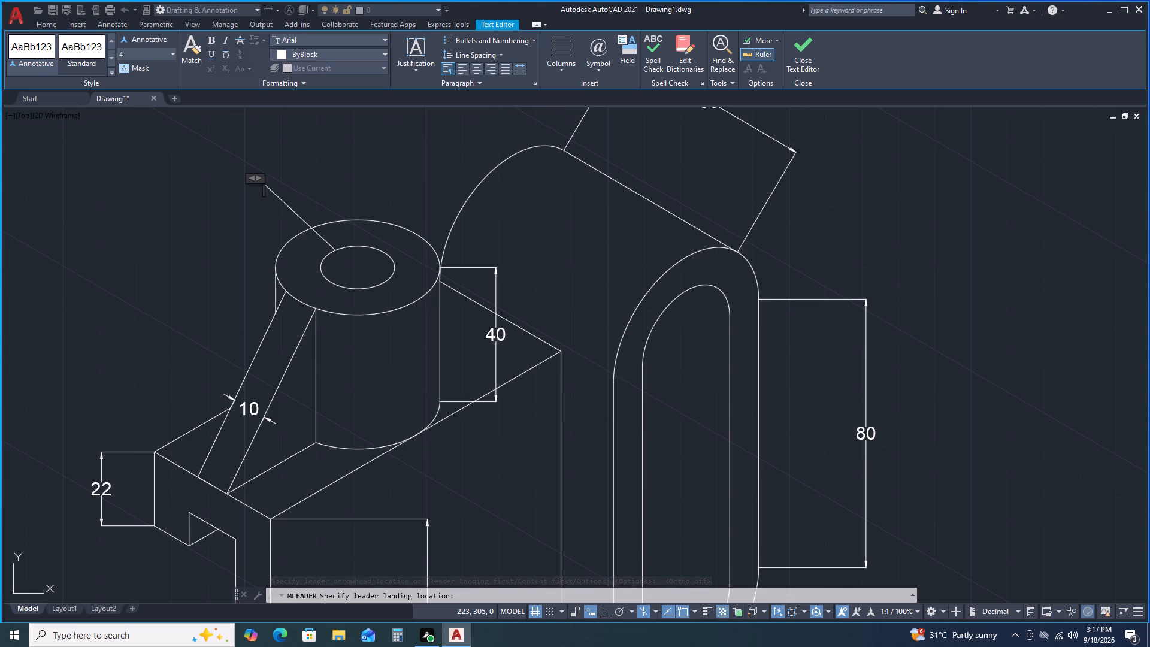
key(Return)
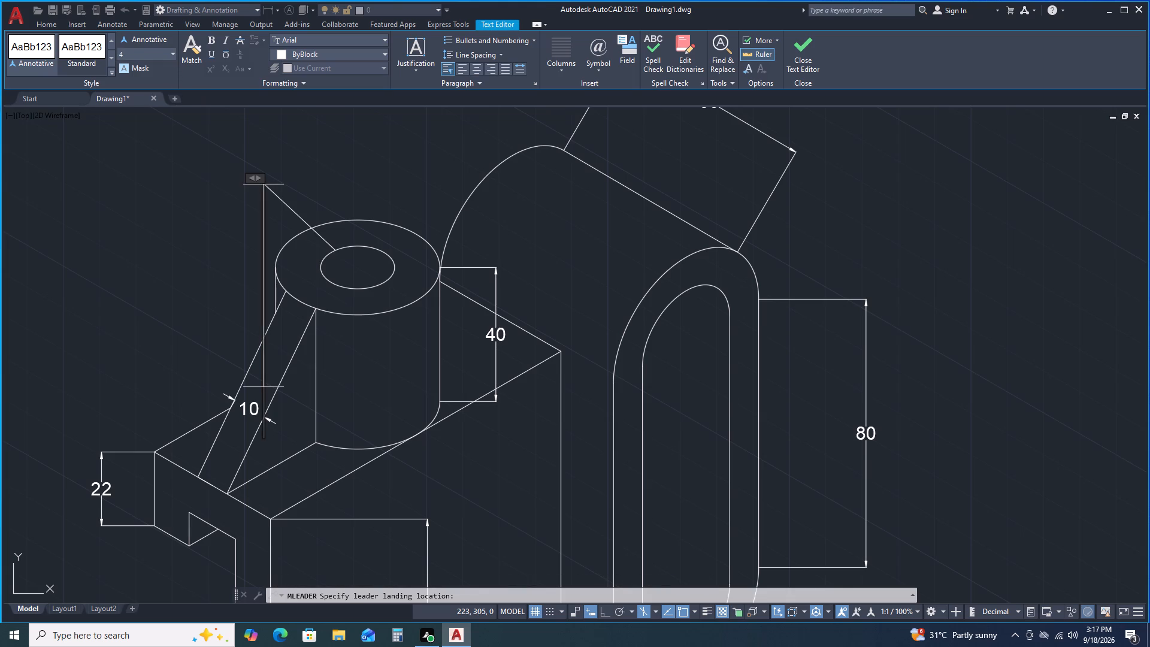
key(r)
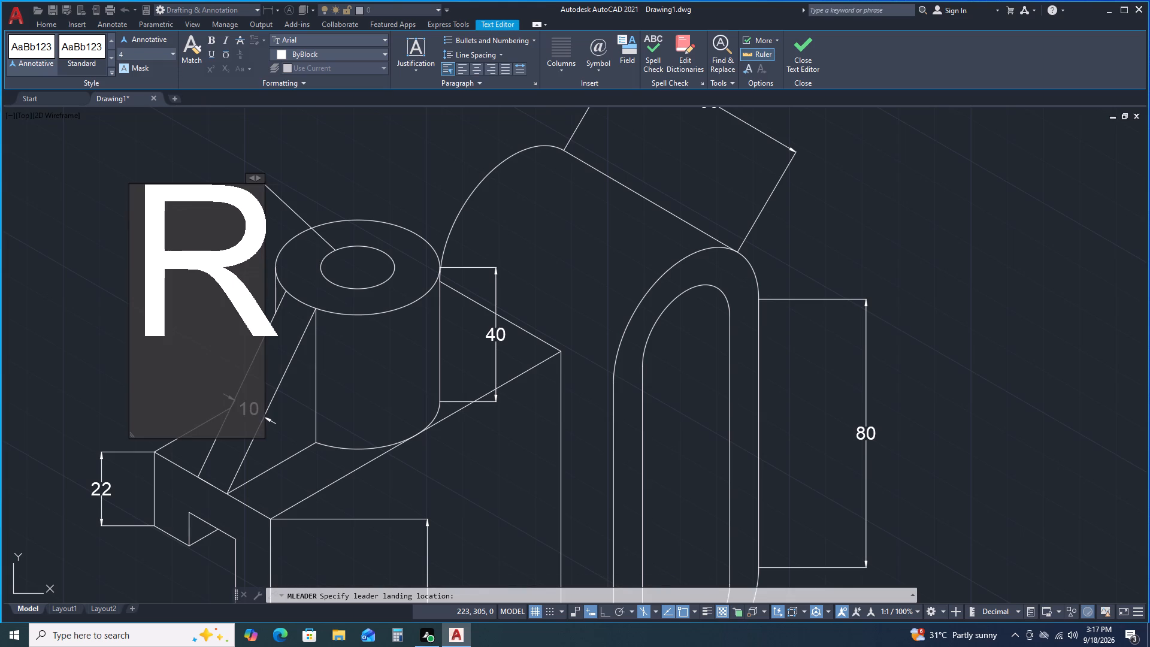
key(9)
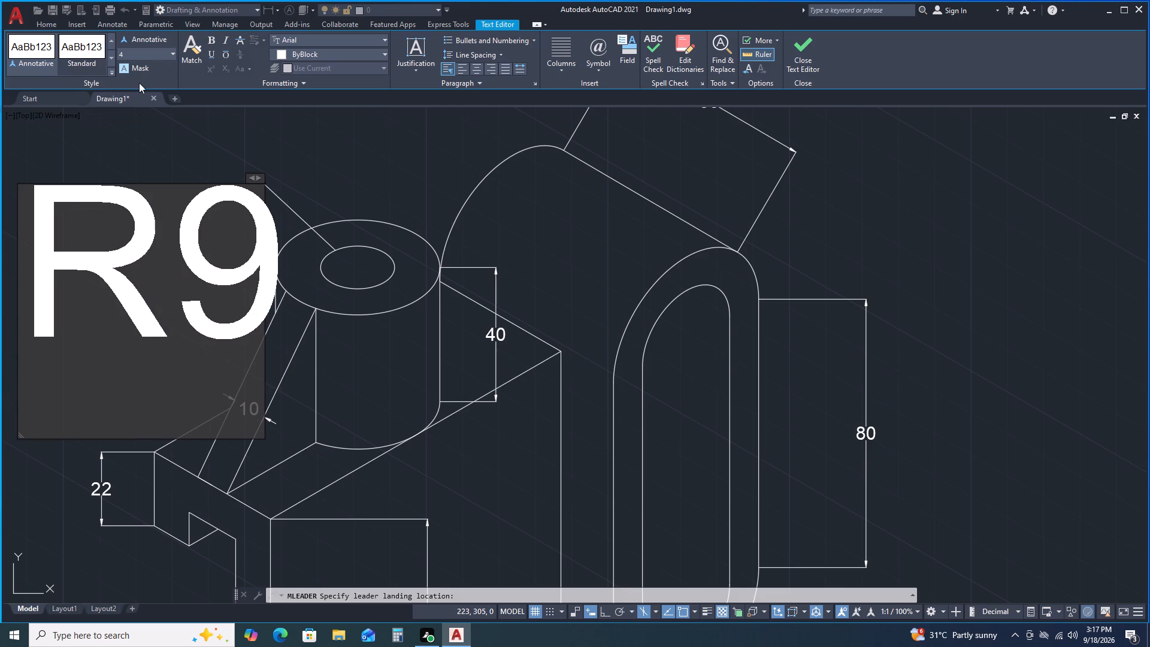
triple_click(305, 155)
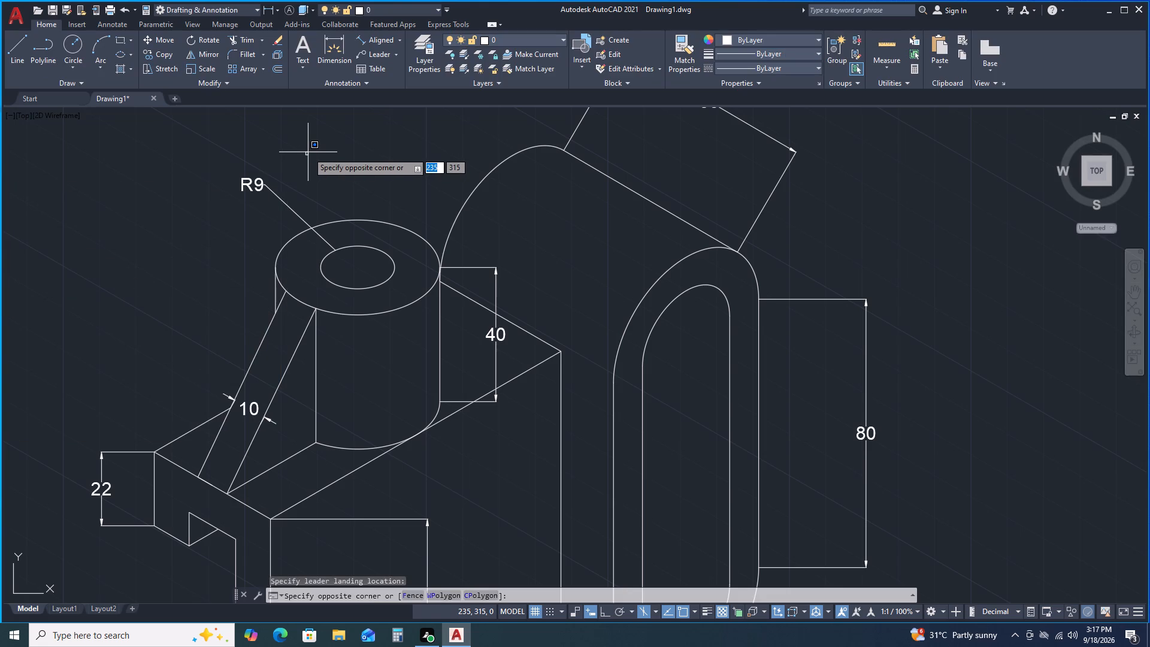
key(space)
key(space)
key(Escape)
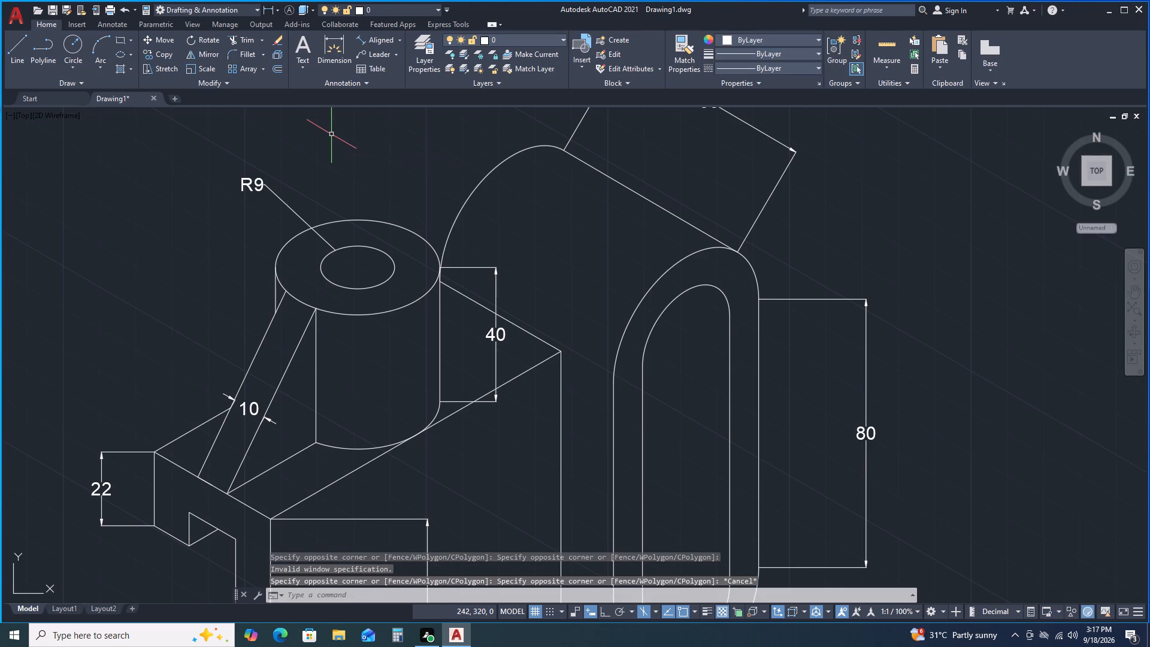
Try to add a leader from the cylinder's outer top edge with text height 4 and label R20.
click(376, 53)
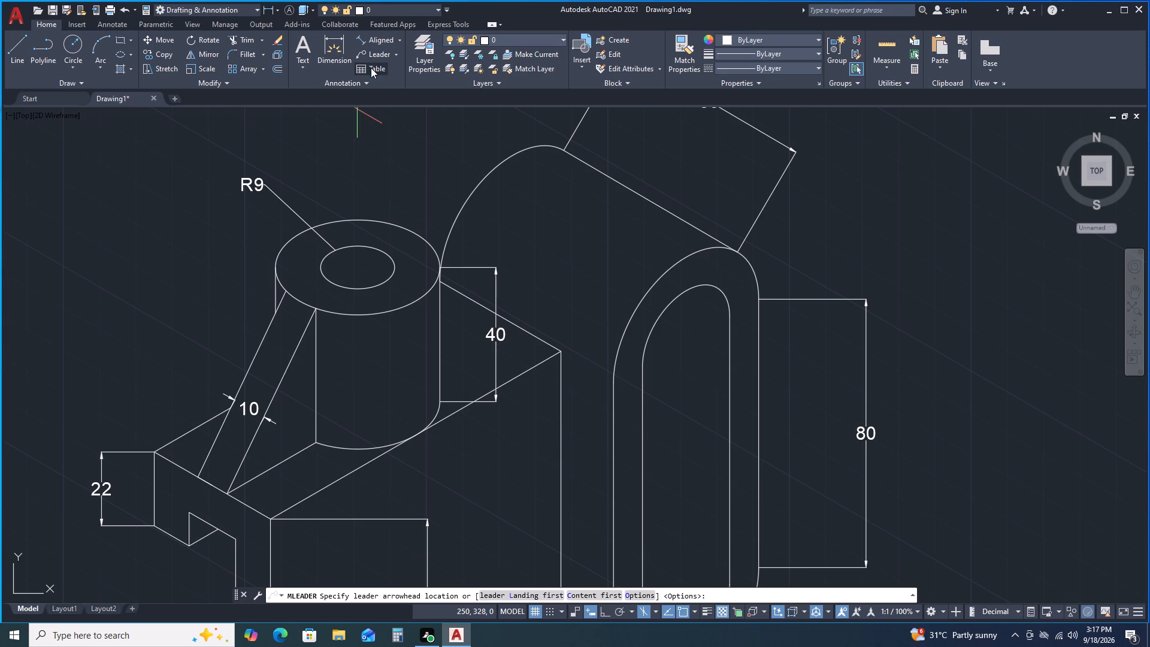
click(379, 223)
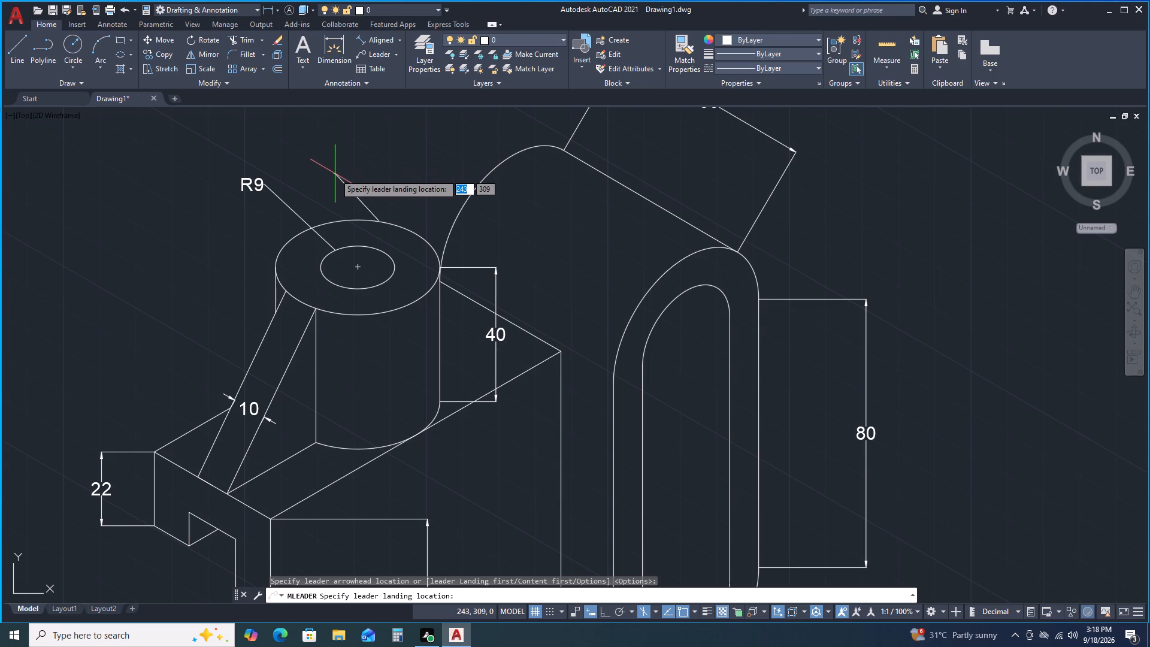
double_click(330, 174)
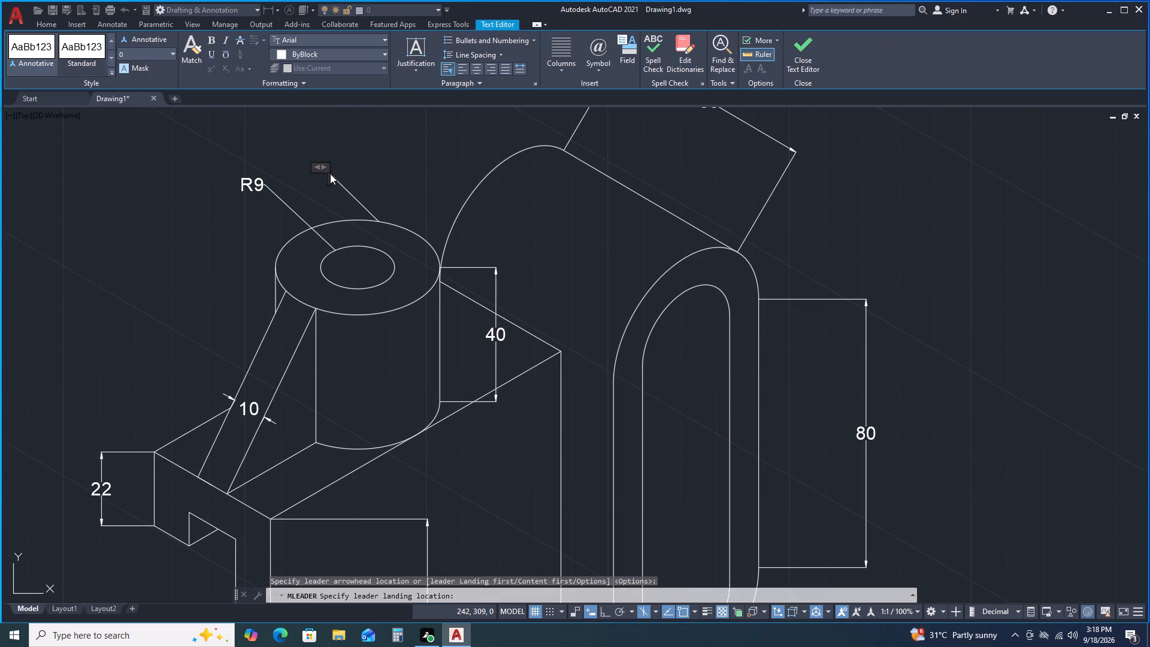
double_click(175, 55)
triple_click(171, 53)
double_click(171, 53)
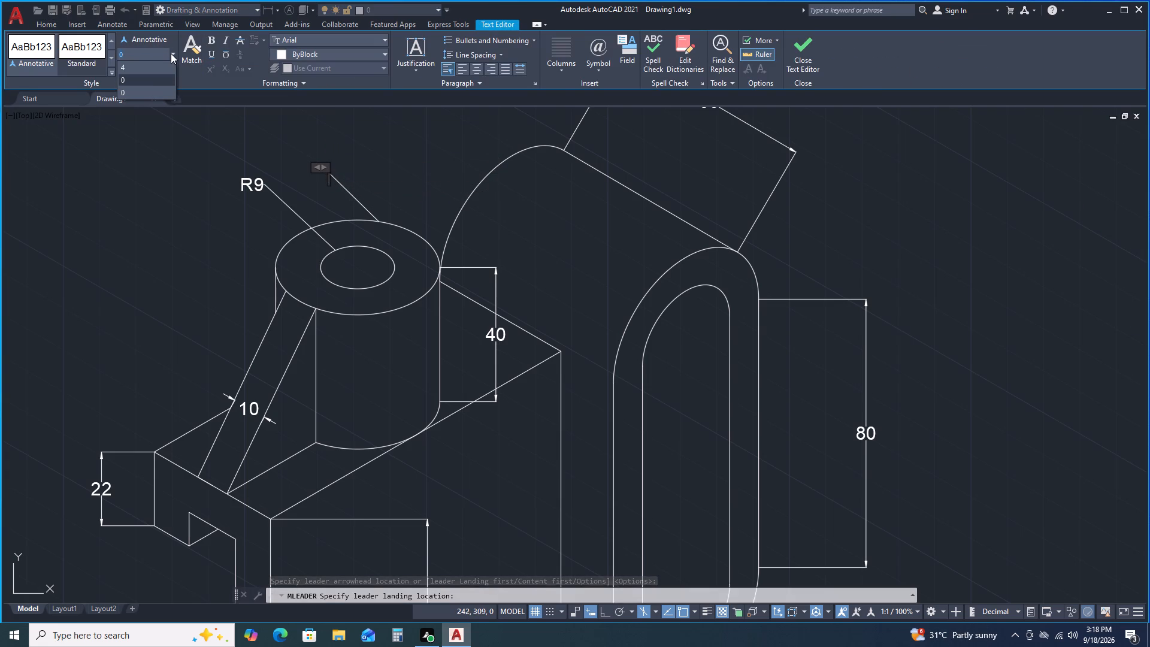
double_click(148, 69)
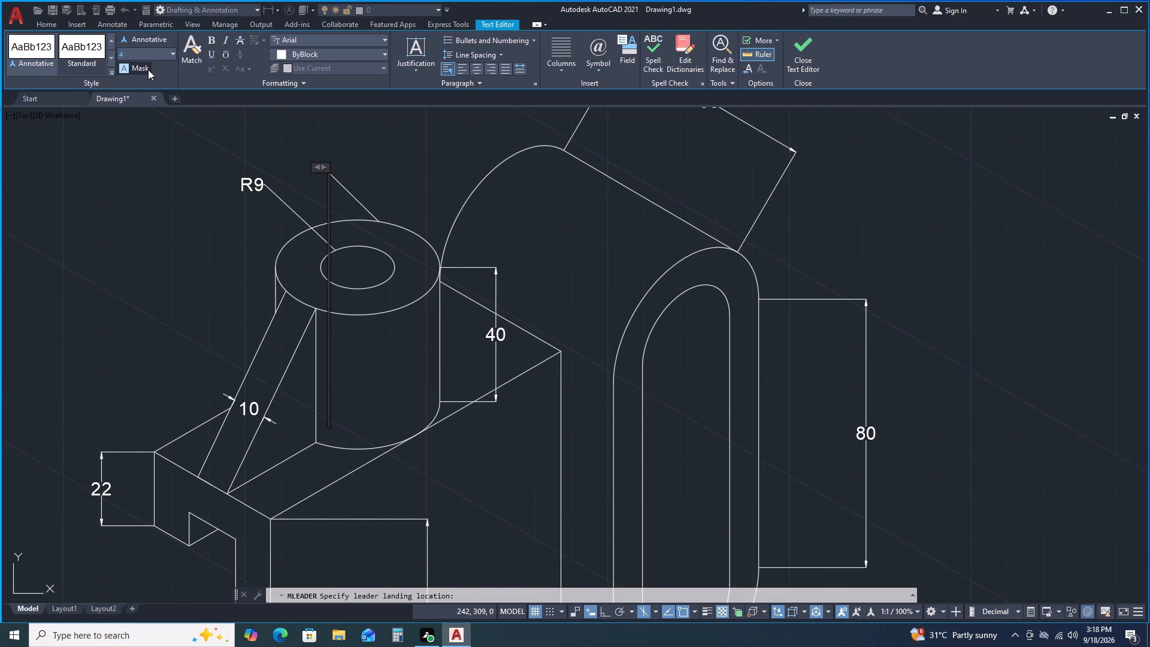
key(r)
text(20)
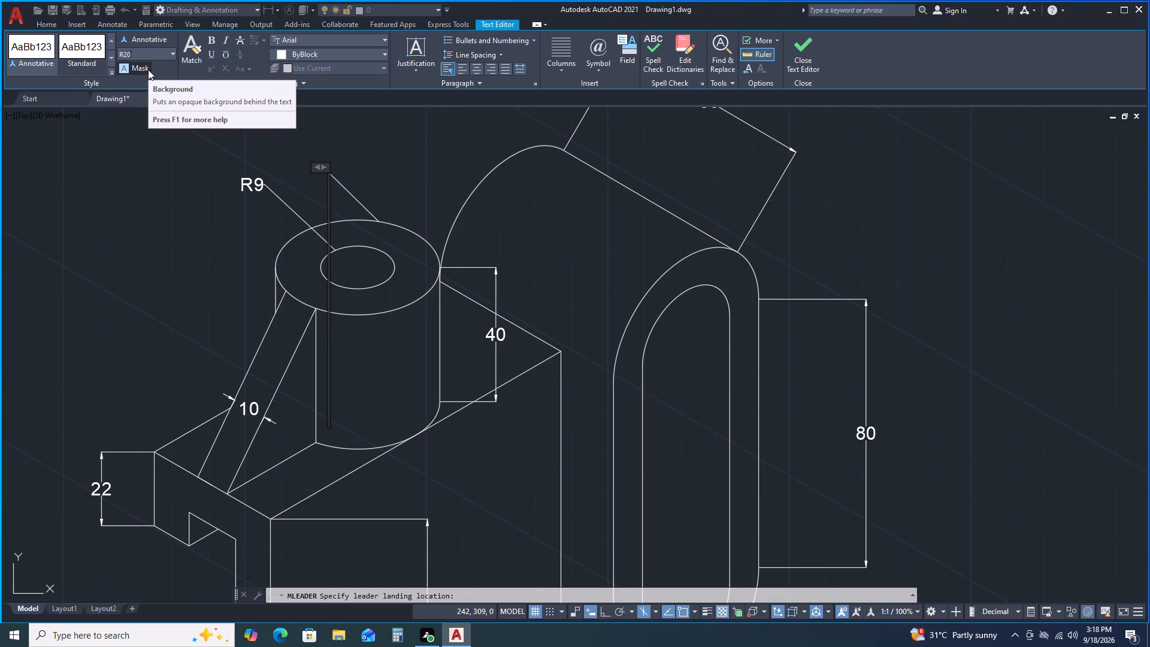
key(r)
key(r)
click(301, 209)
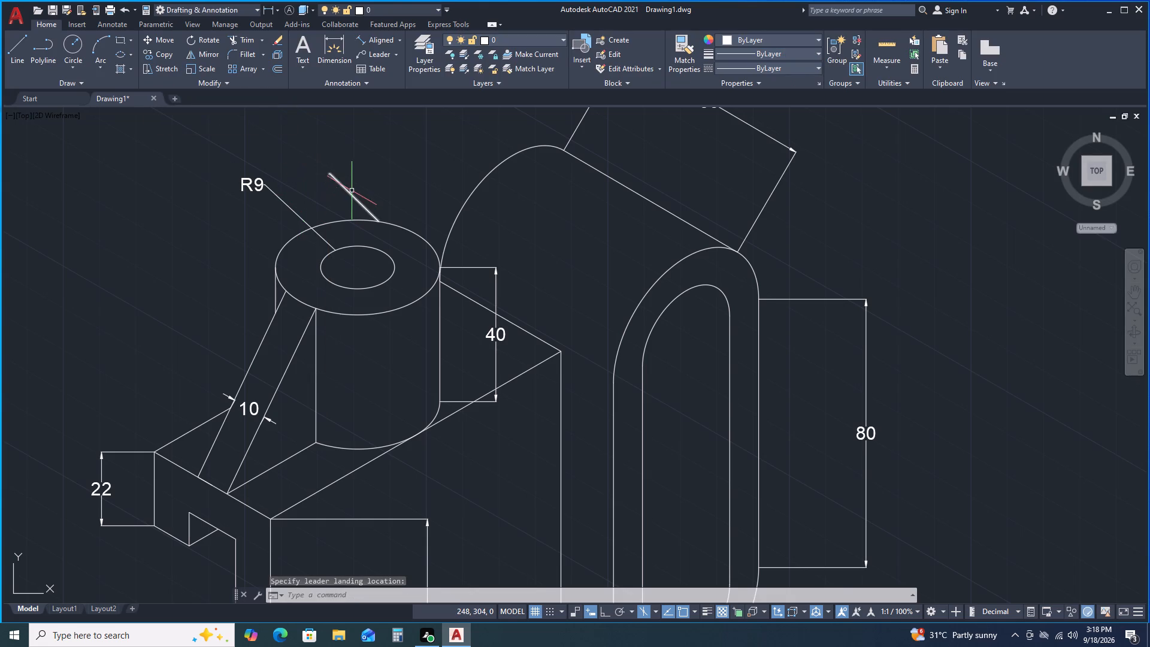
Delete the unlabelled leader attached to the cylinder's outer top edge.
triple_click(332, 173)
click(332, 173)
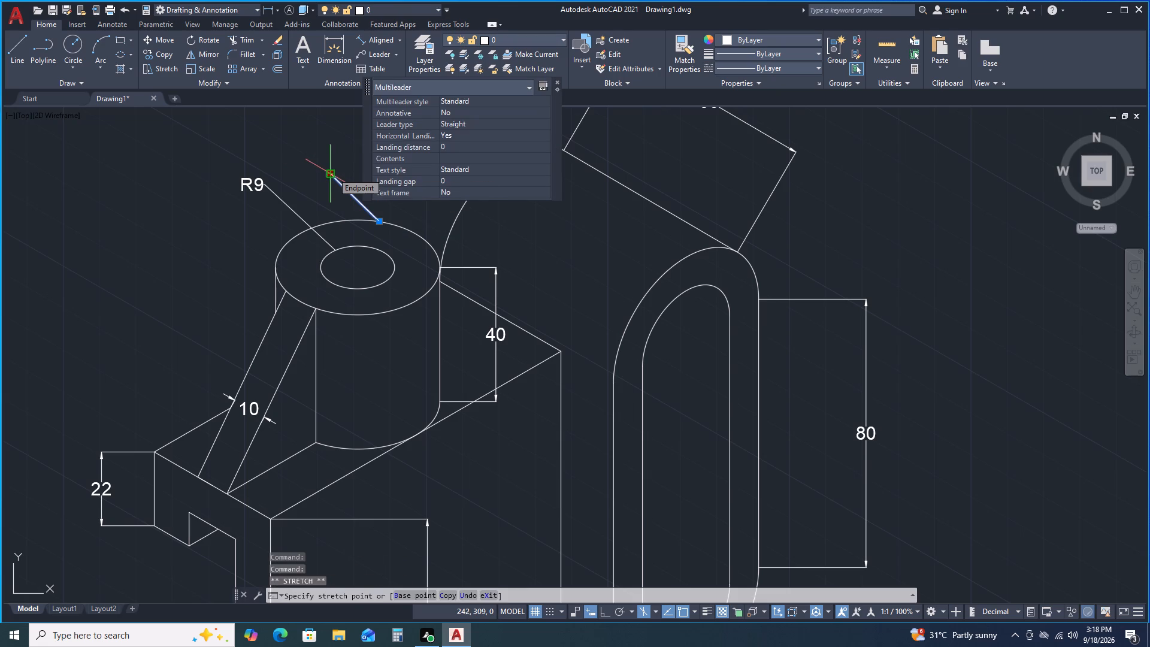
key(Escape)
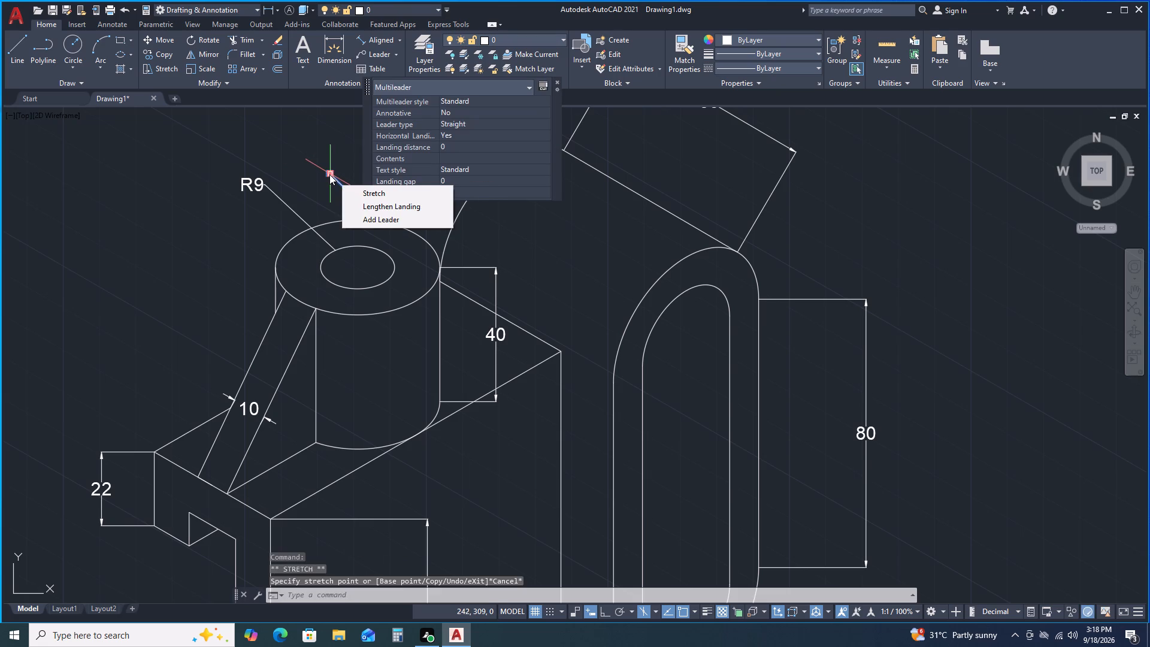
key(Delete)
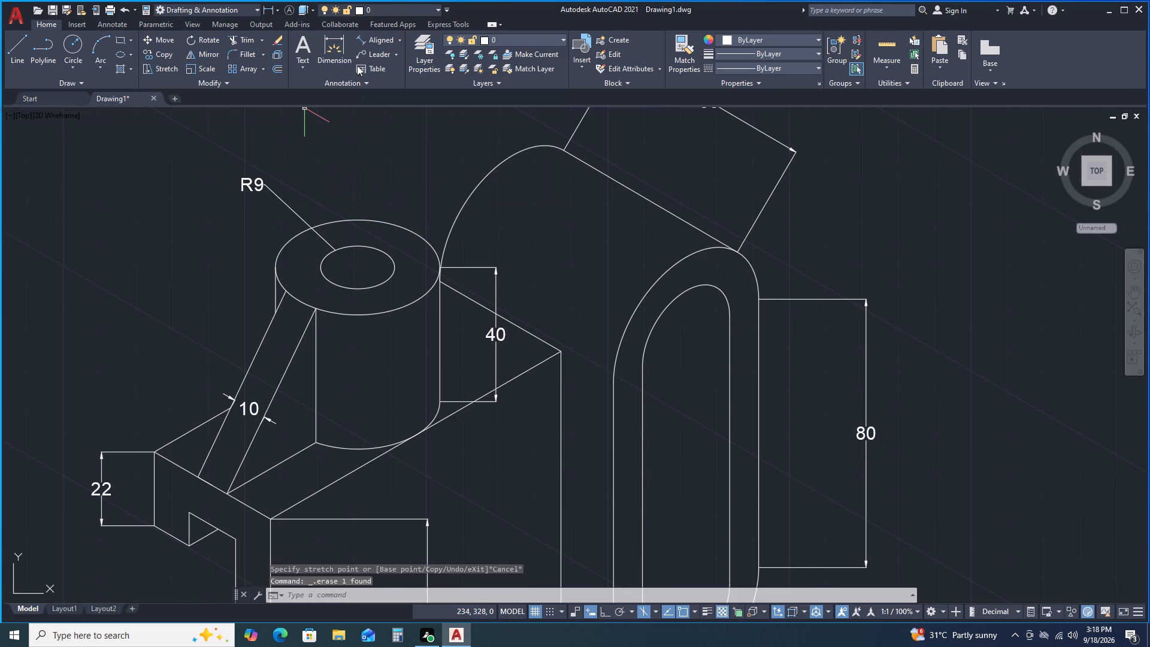
Add a leader from the cylinder's outer top edge up to a point beside the R9 label, with text R20 at height 4.
click(374, 52)
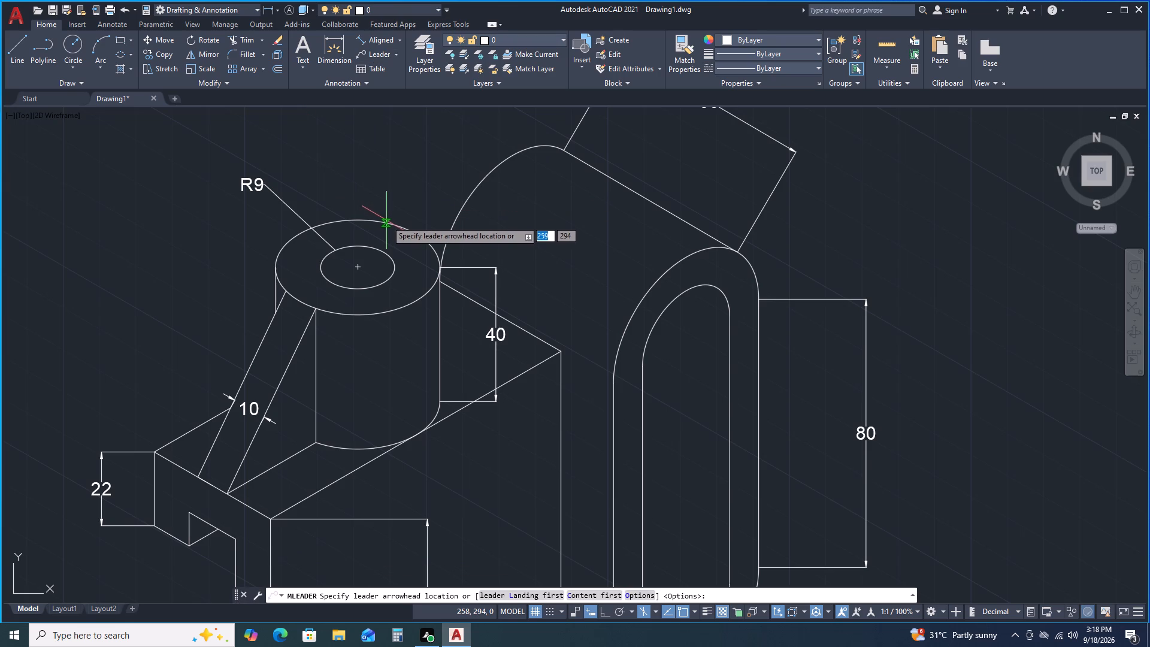
click(388, 221)
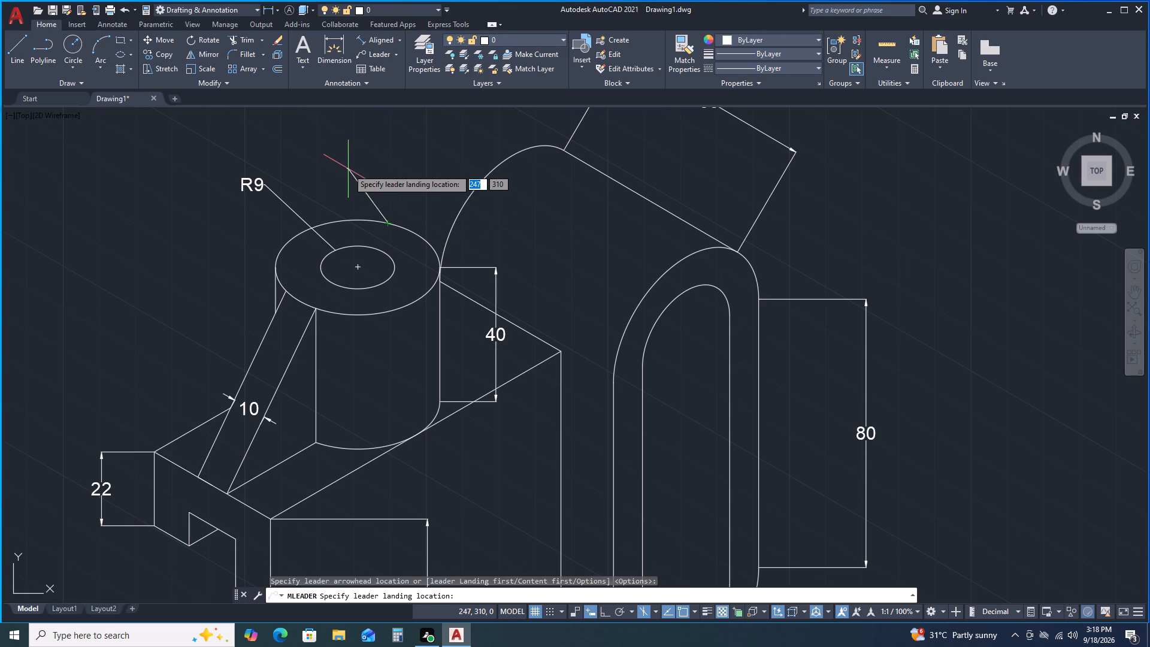
click(343, 168)
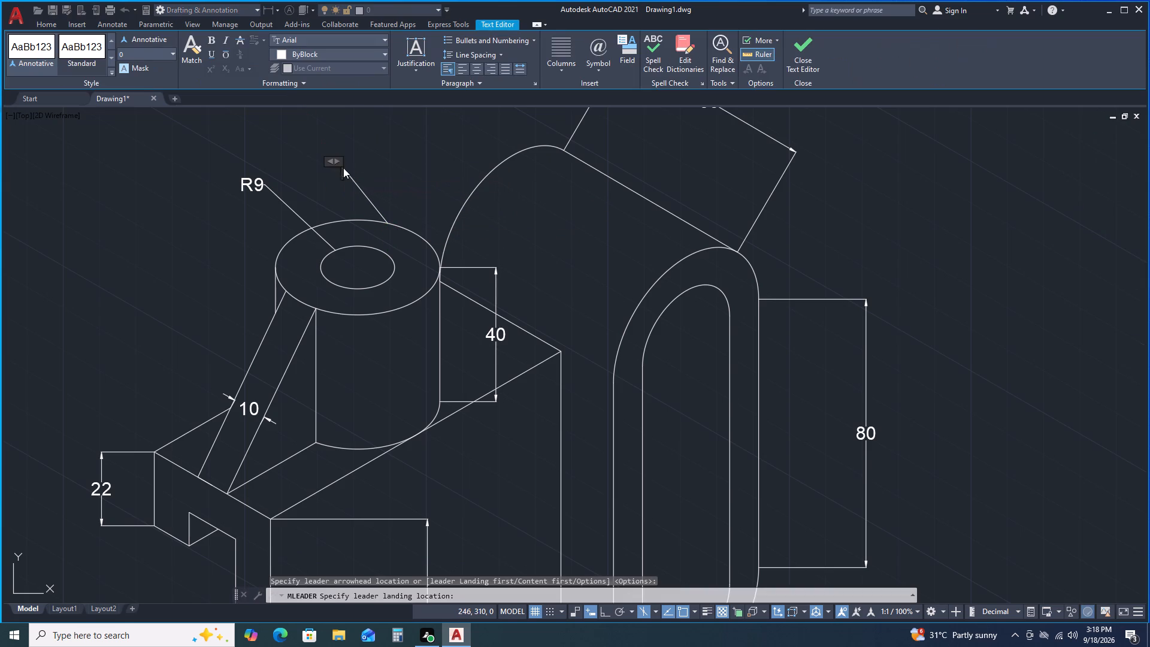
double_click(172, 53)
double_click(170, 53)
double_click(170, 53)
double_click(170, 53)
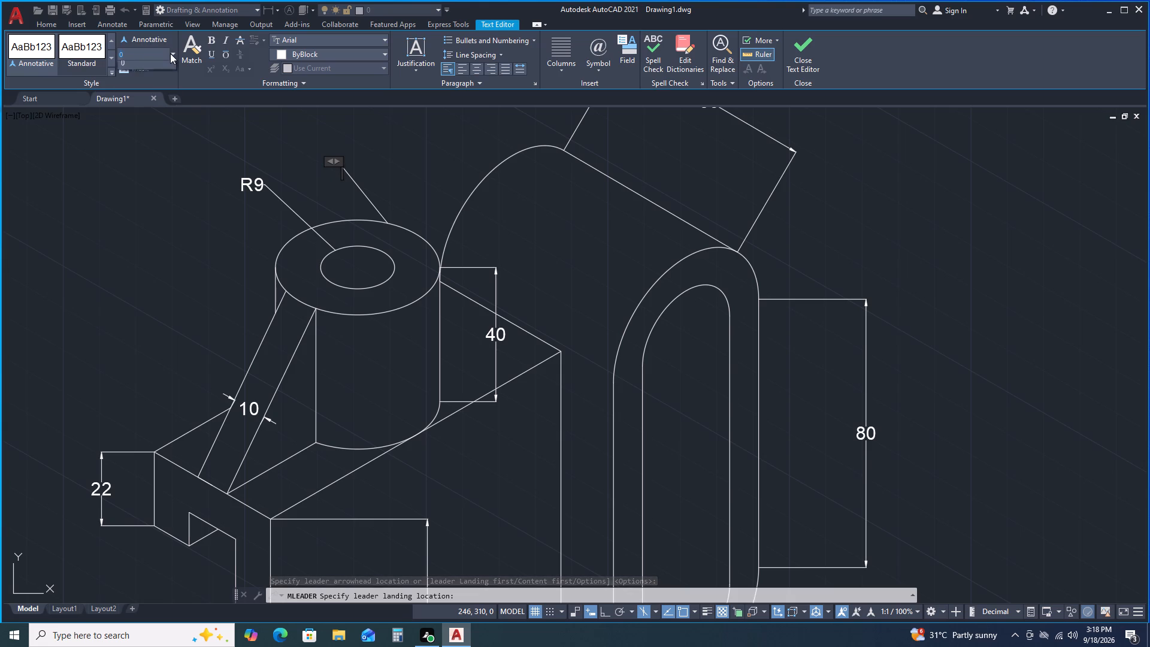
click(170, 53)
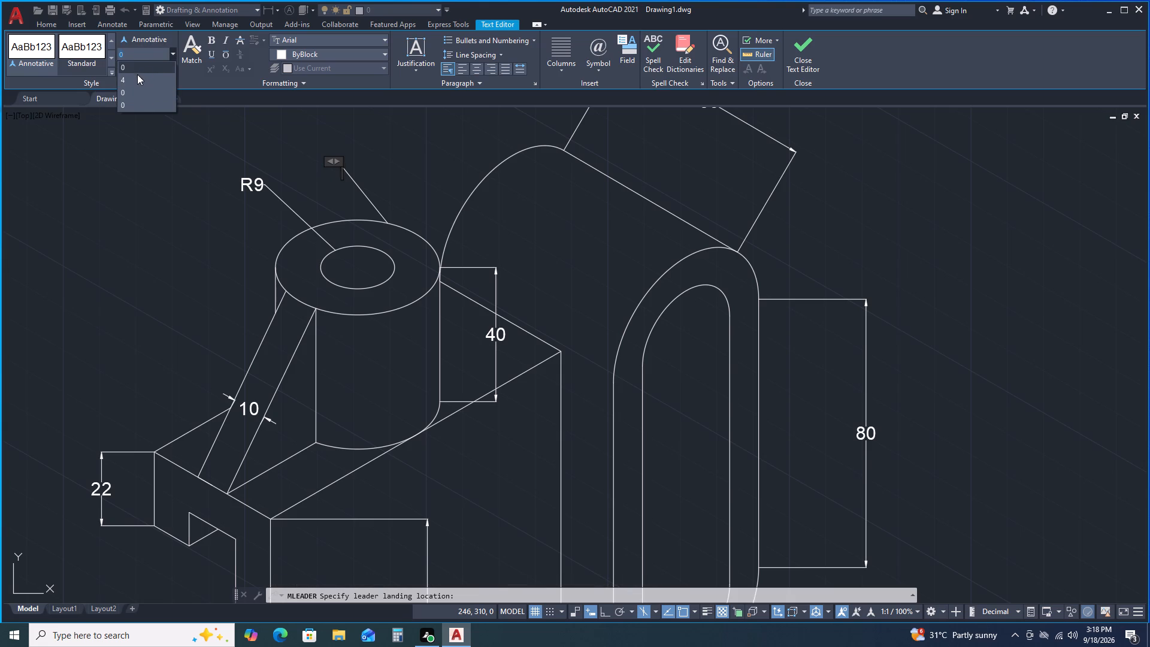
double_click(136, 78)
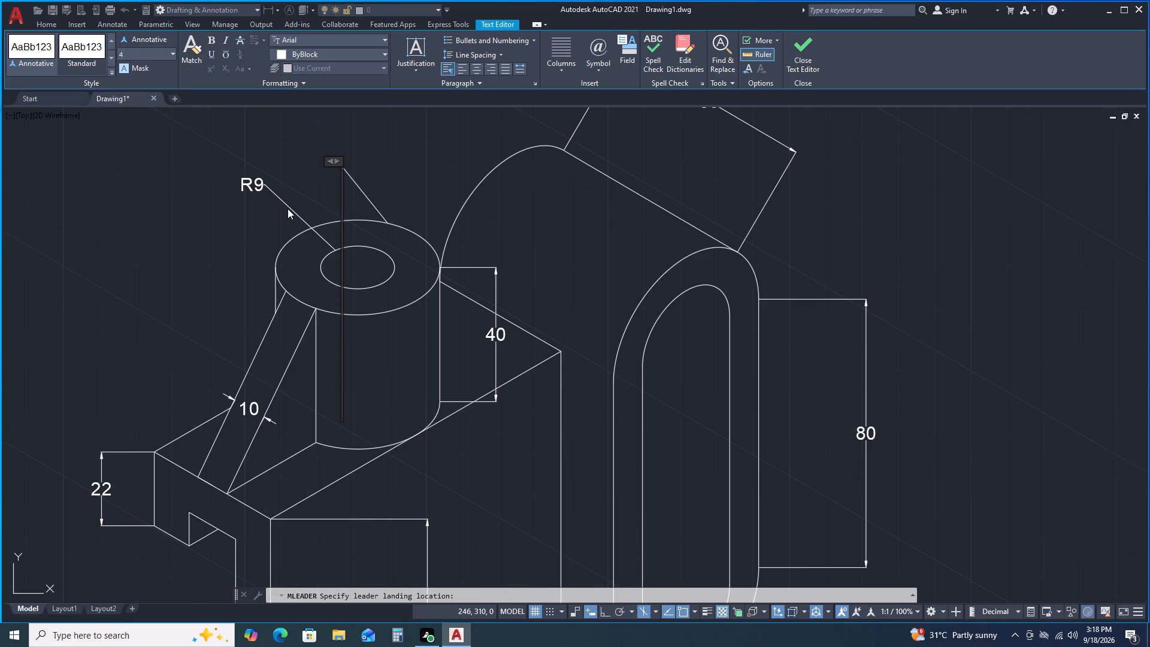
key(r)
text(20)
click(410, 162)
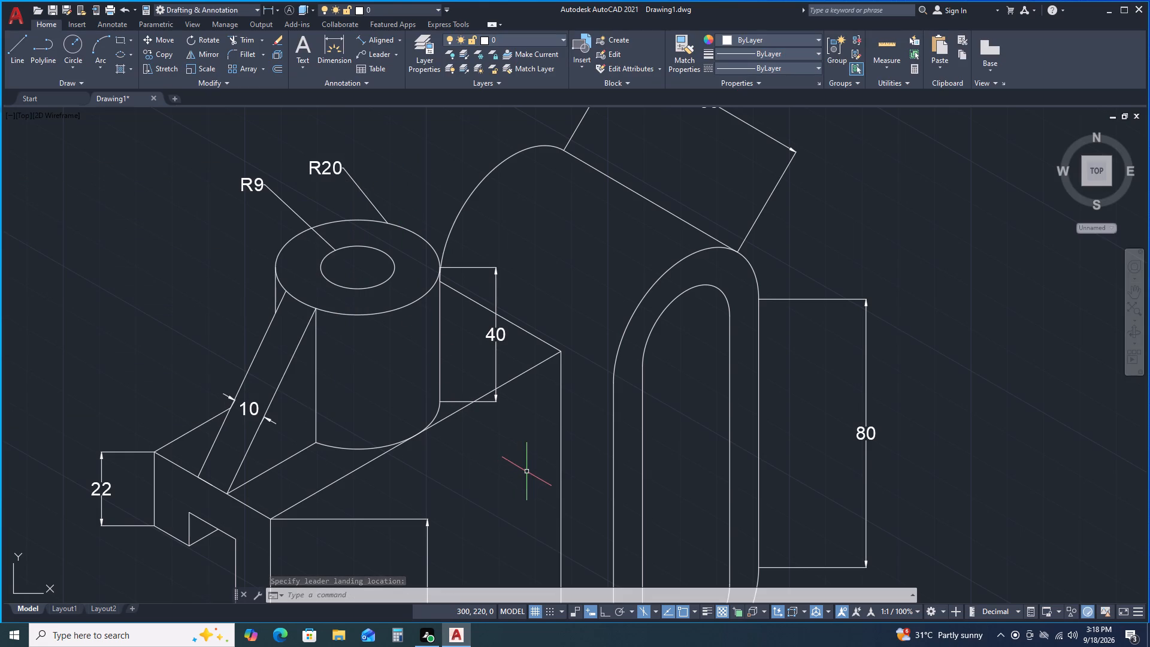
Place a leader from the slot's inner lower arc to a landing point outside the plate, below the 80 dimension.
middle_drag(526, 509, 477, 391)
middle_drag(474, 368, 470, 338)
middle_click(468, 324)
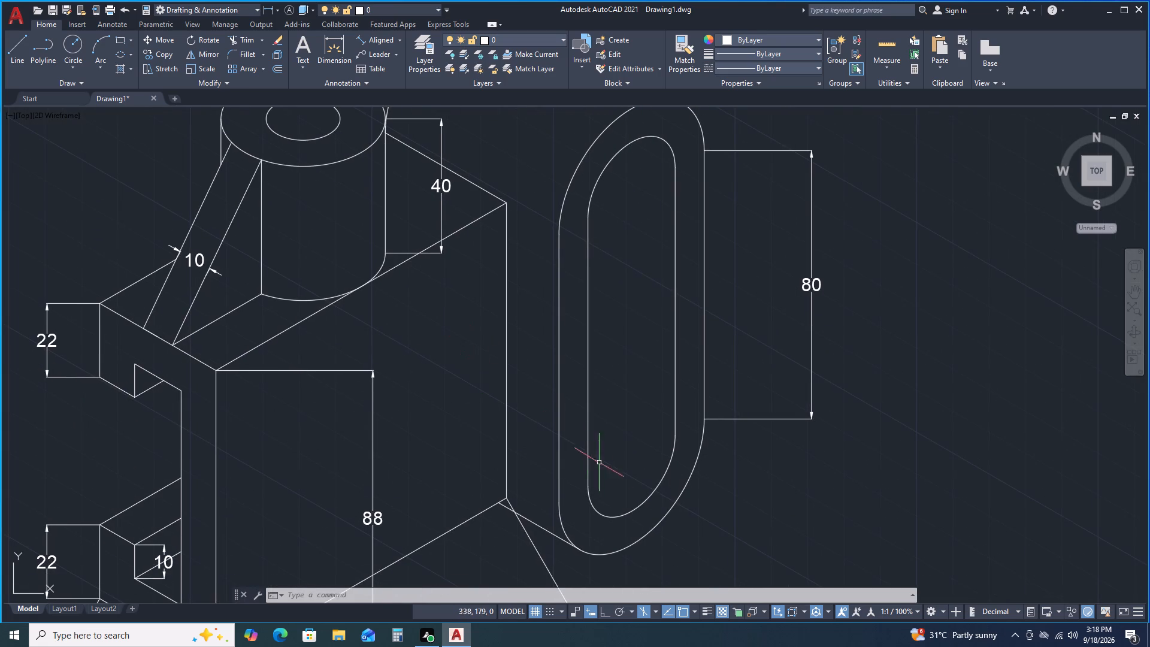
middle_drag(621, 496, 585, 314)
middle_drag(582, 298, 581, 286)
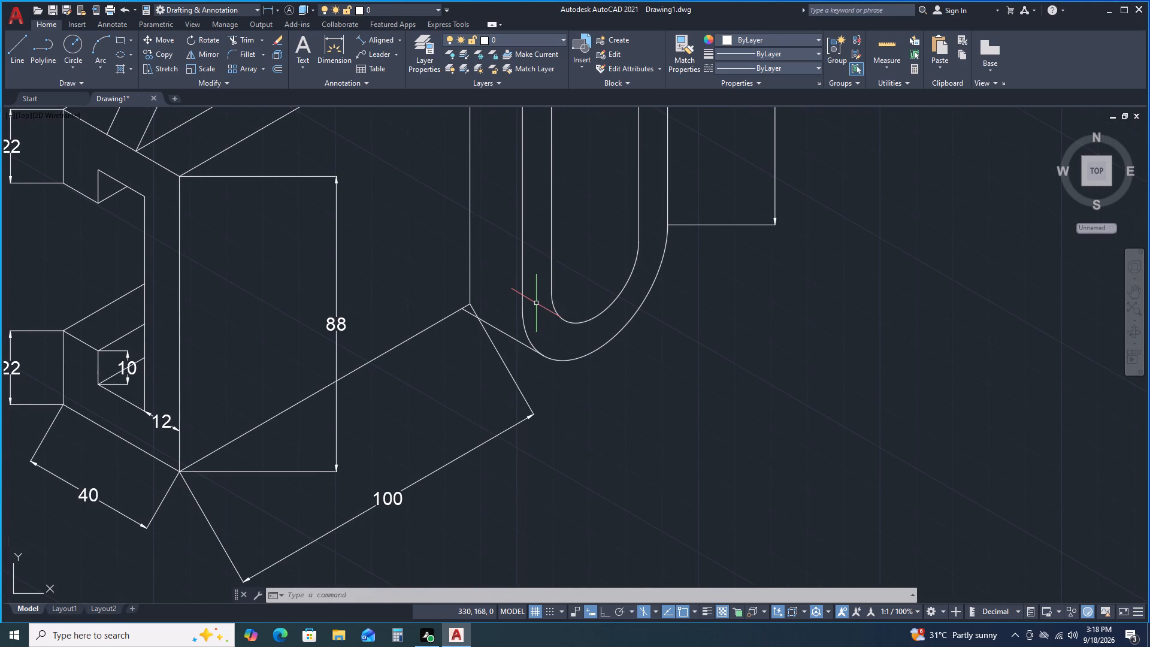
key(space)
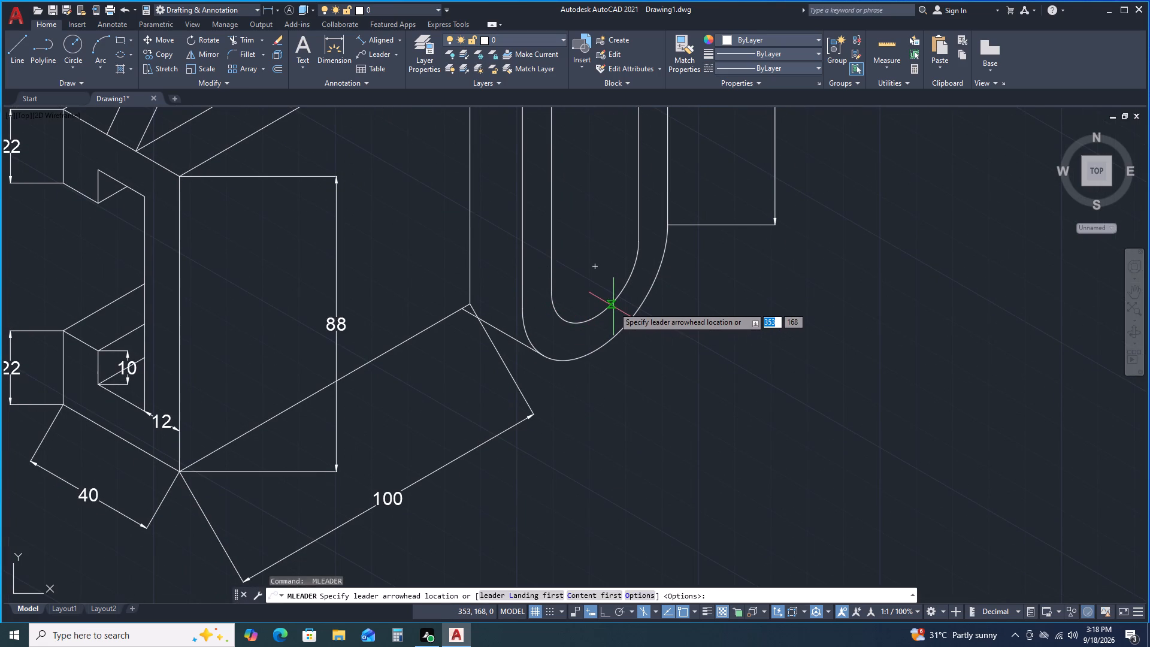
click(610, 305)
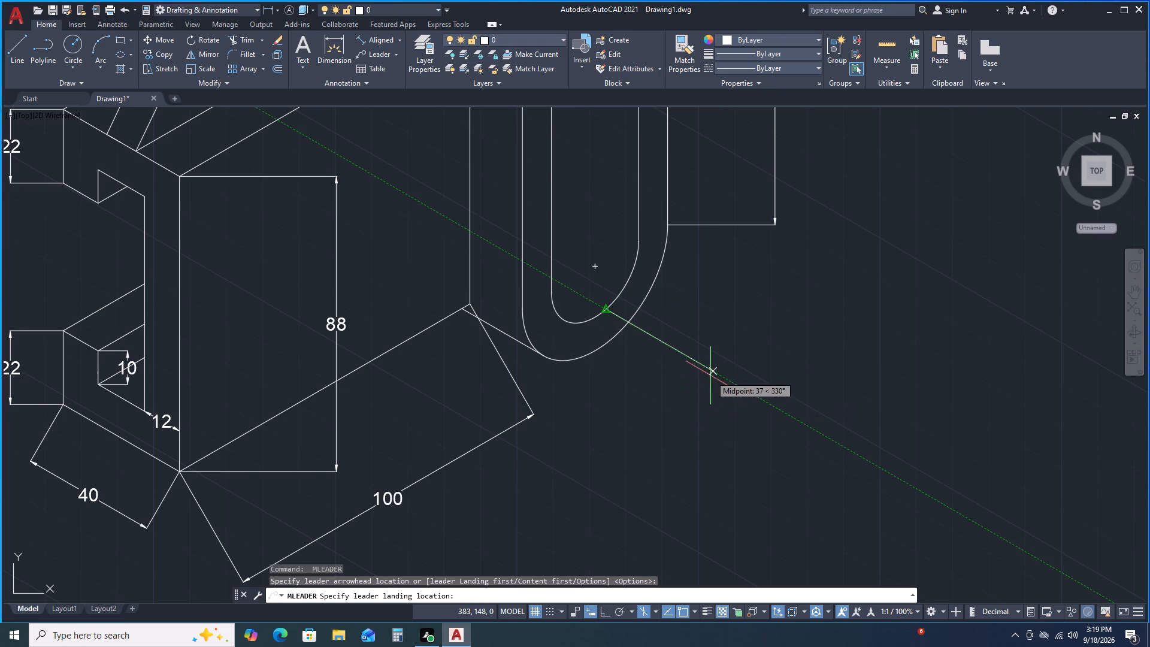
click(700, 384)
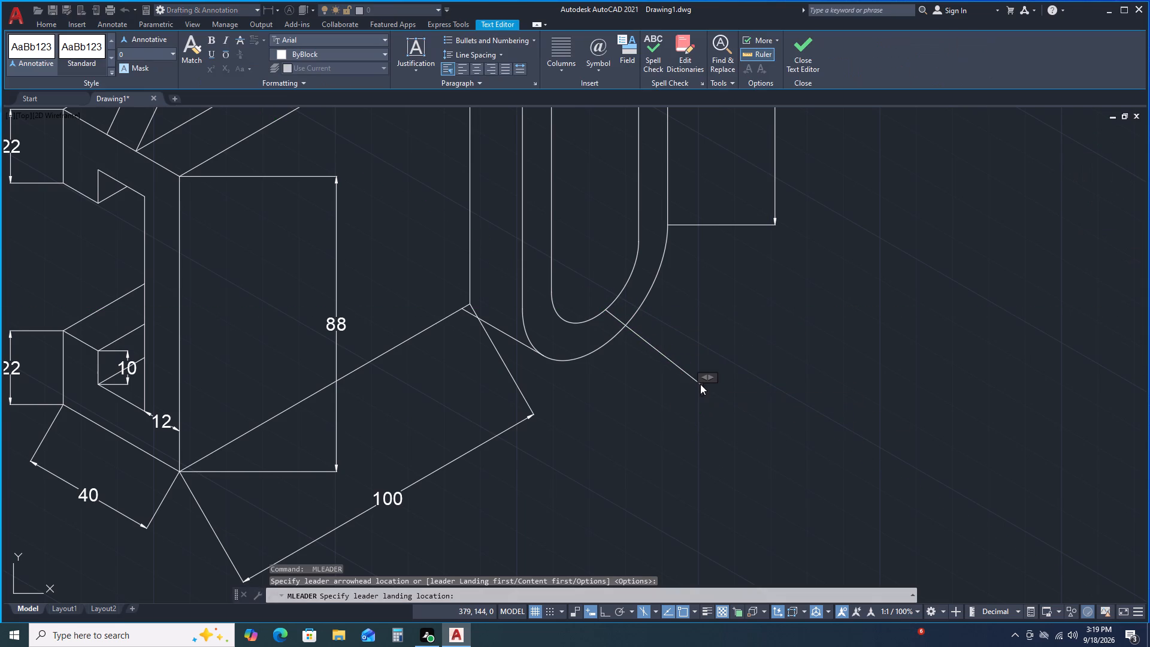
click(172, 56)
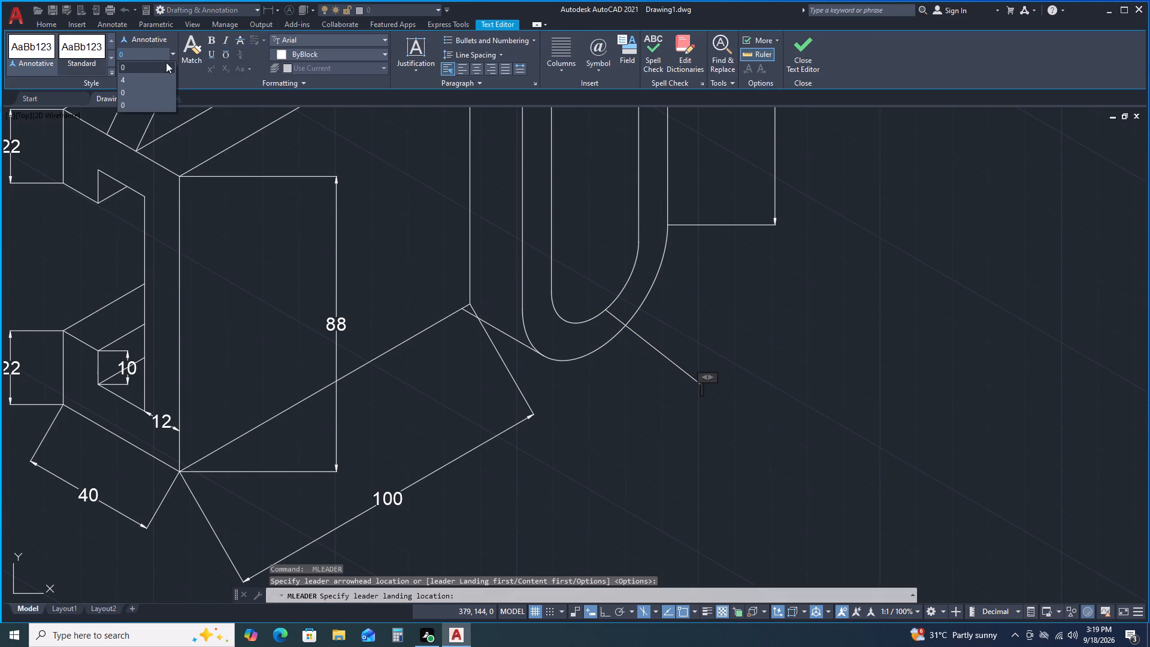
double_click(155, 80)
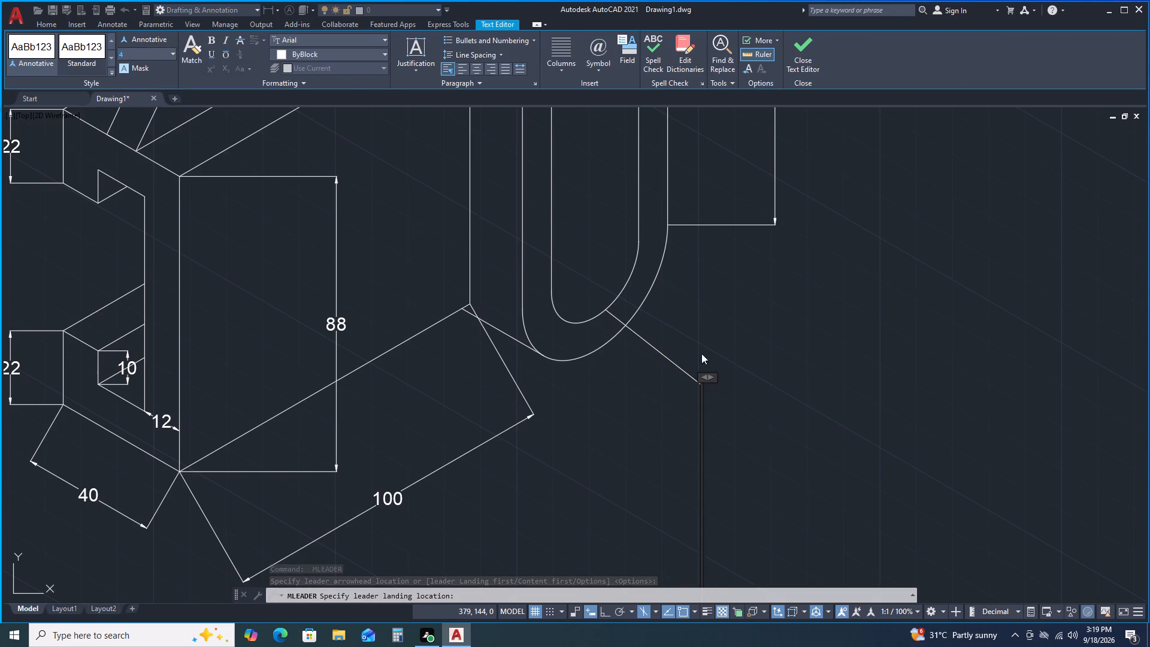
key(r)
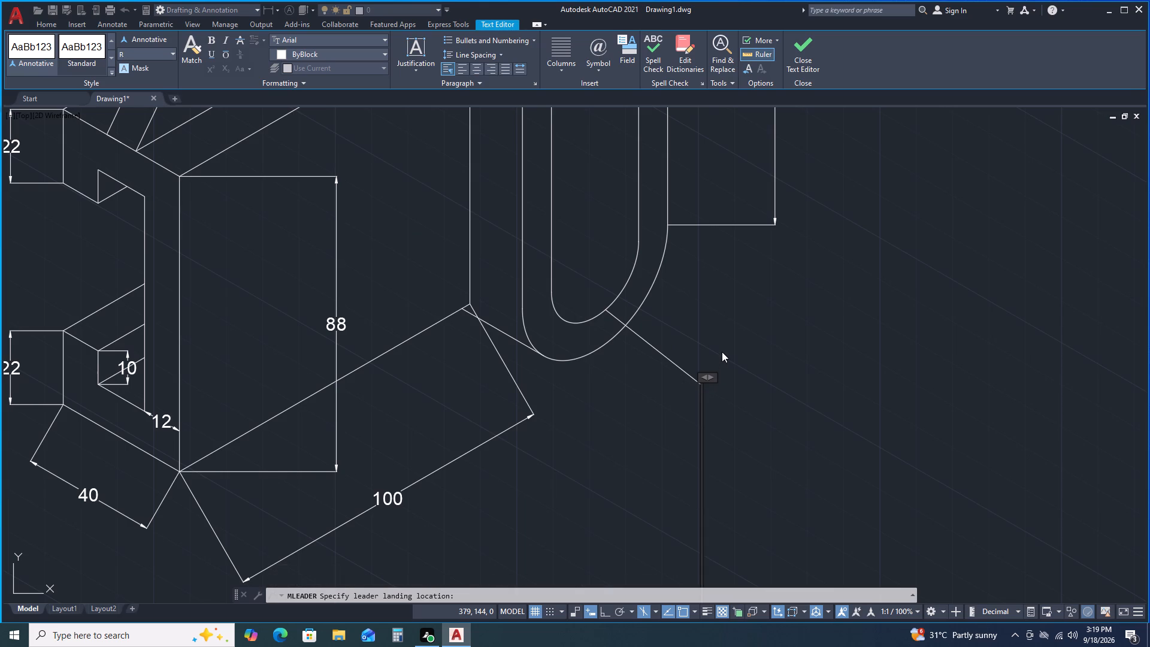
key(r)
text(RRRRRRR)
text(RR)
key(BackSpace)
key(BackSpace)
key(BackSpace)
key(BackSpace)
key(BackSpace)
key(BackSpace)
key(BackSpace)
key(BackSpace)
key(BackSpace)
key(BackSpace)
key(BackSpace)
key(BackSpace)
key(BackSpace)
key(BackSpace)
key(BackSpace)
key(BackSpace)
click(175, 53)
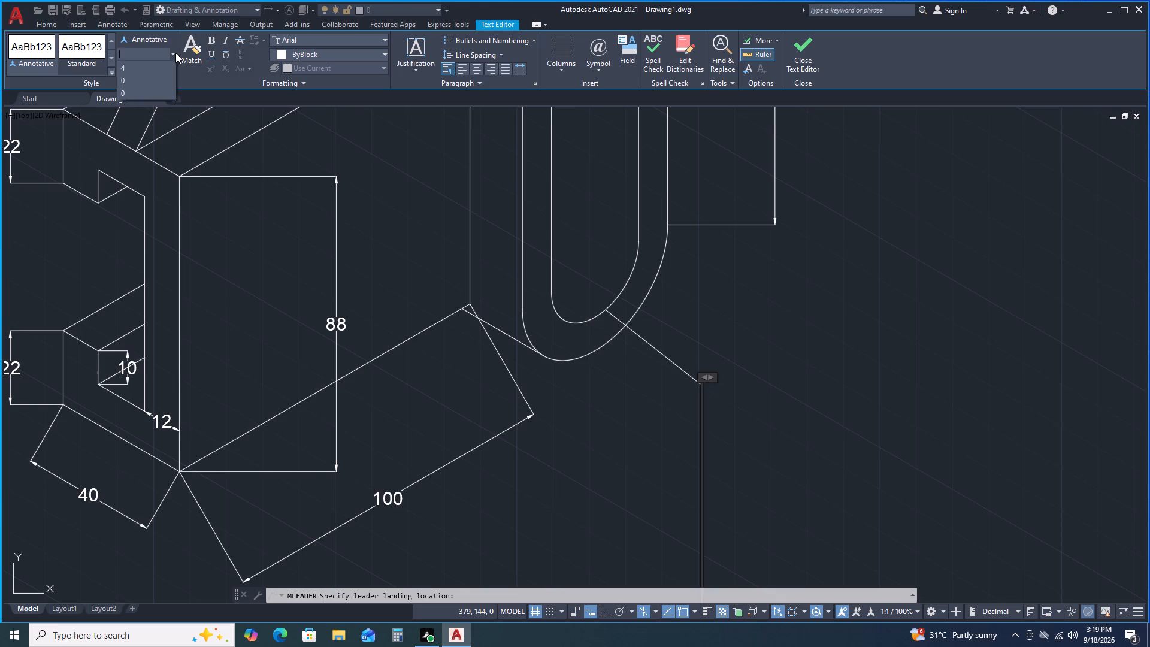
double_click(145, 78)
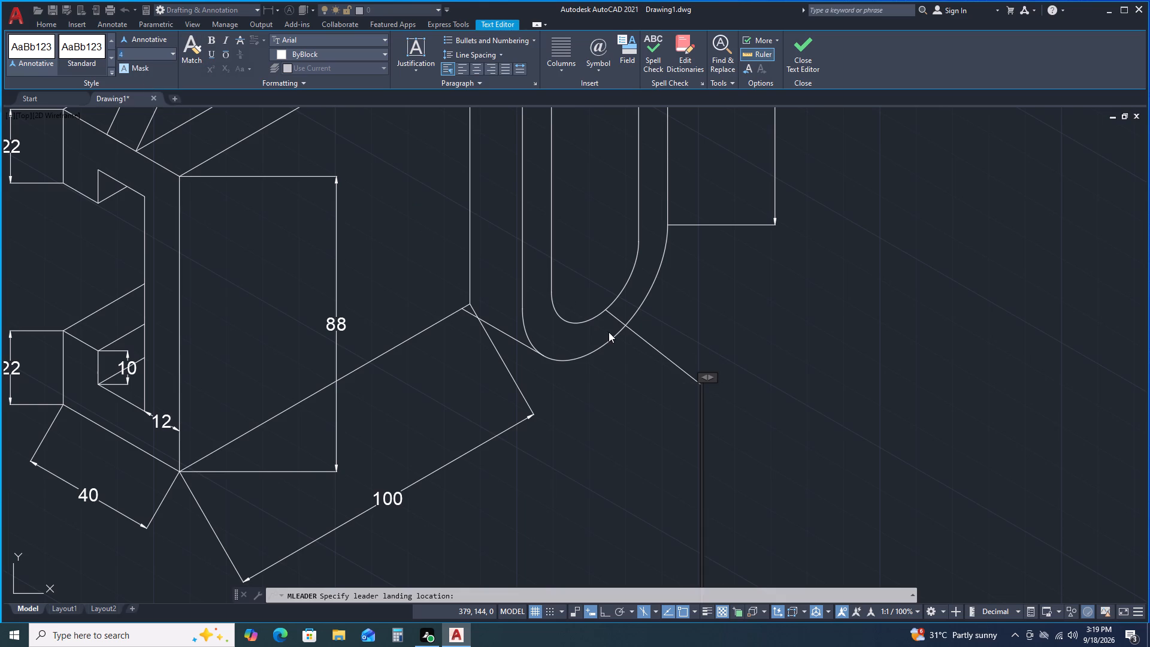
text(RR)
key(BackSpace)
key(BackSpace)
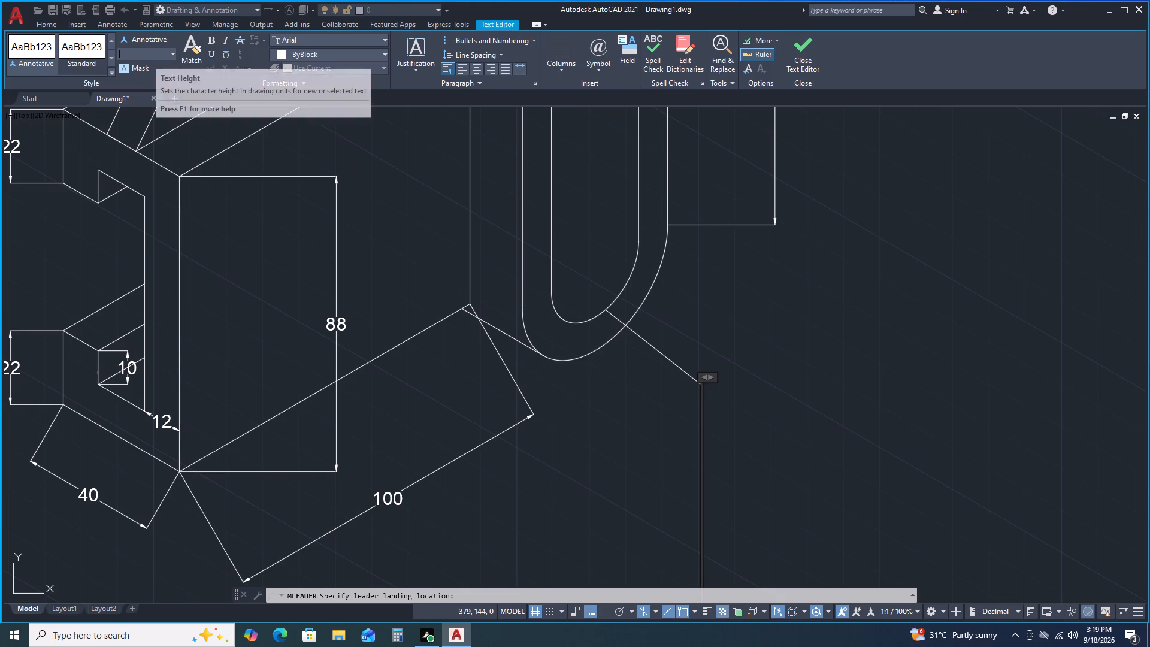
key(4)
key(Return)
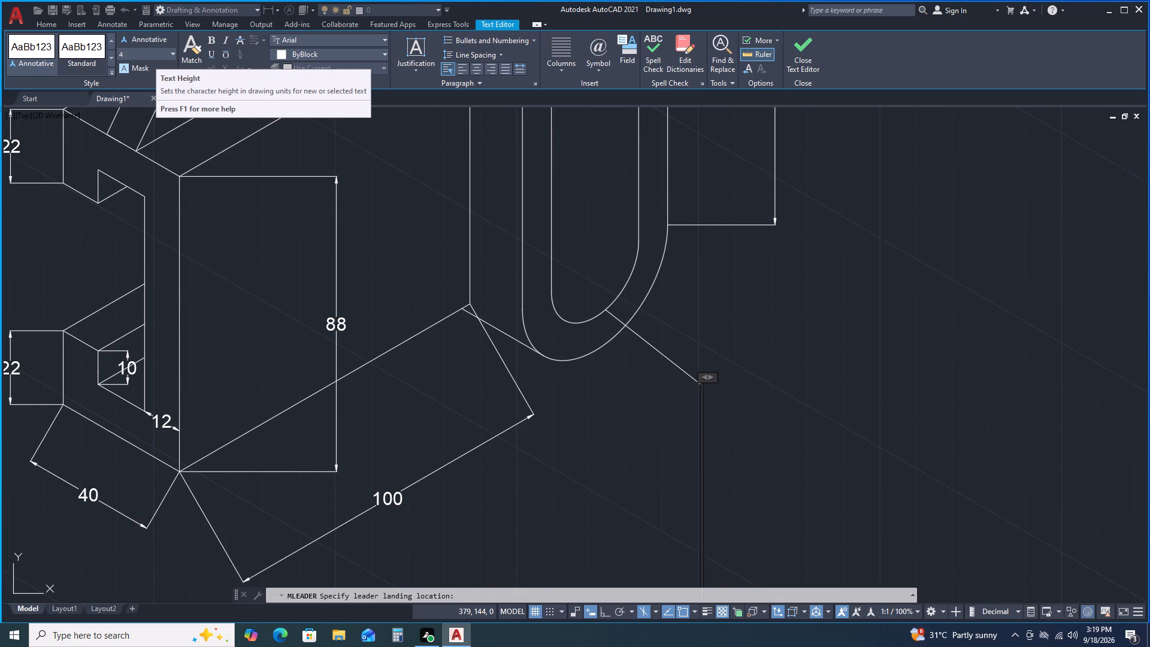
Set the slot leader's text height to 4 and label it R15, finishing the leader.
click(152, 52)
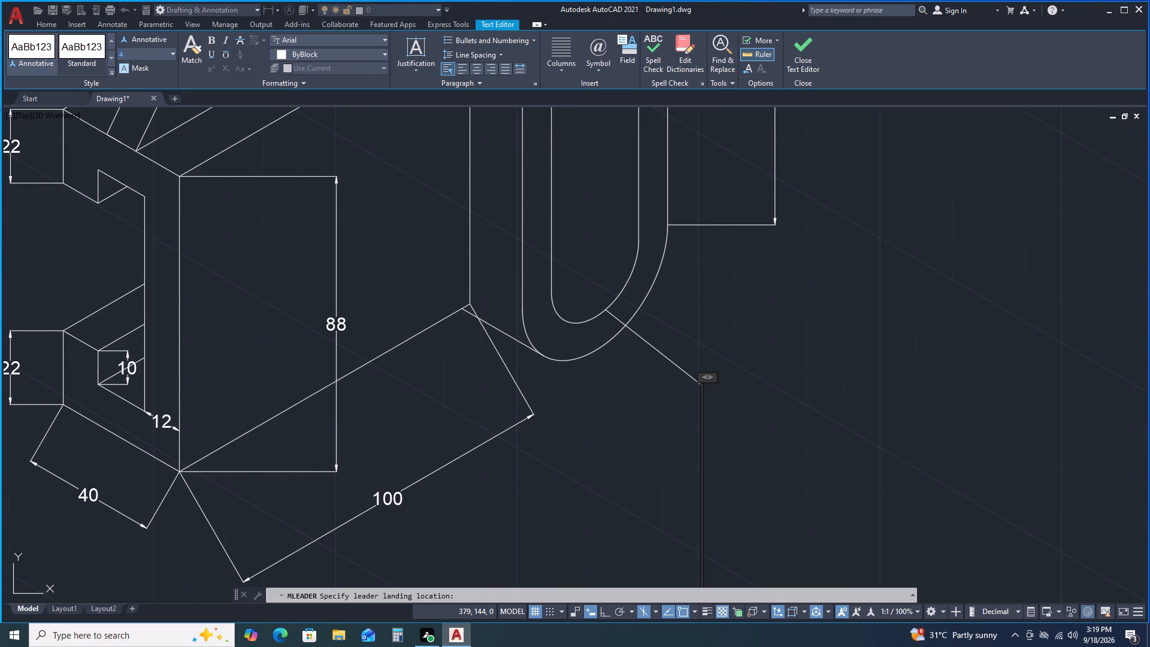
key(r)
key(BackSpace)
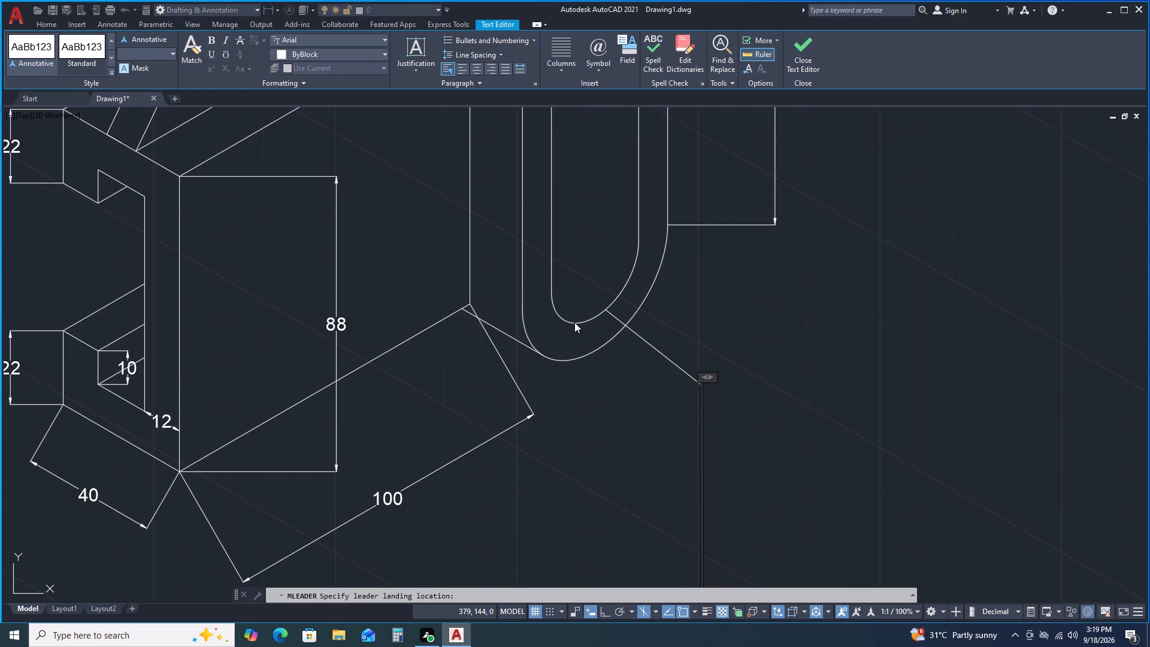
key(4)
key(Return)
key(r)
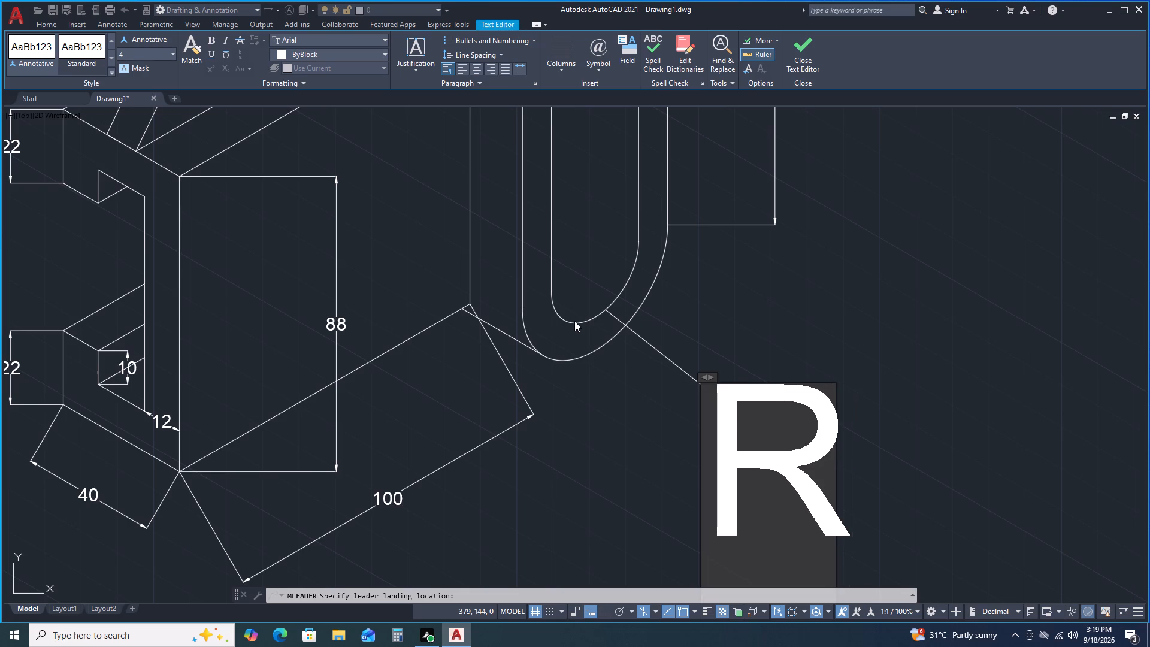
text(15)
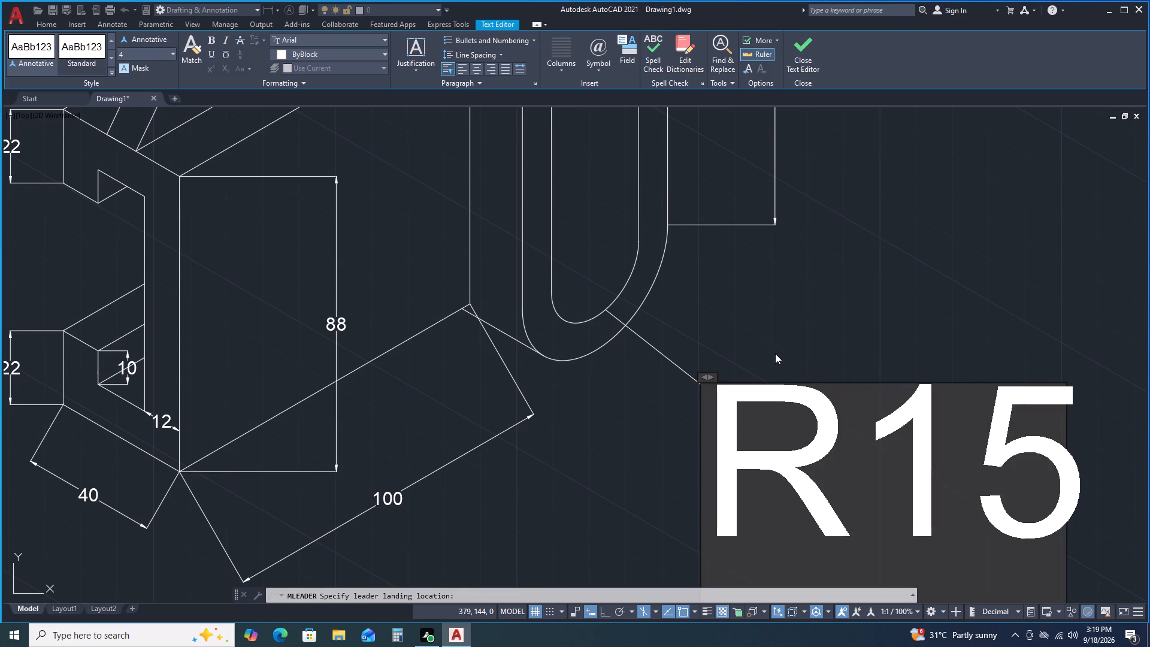
triple_click(776, 347)
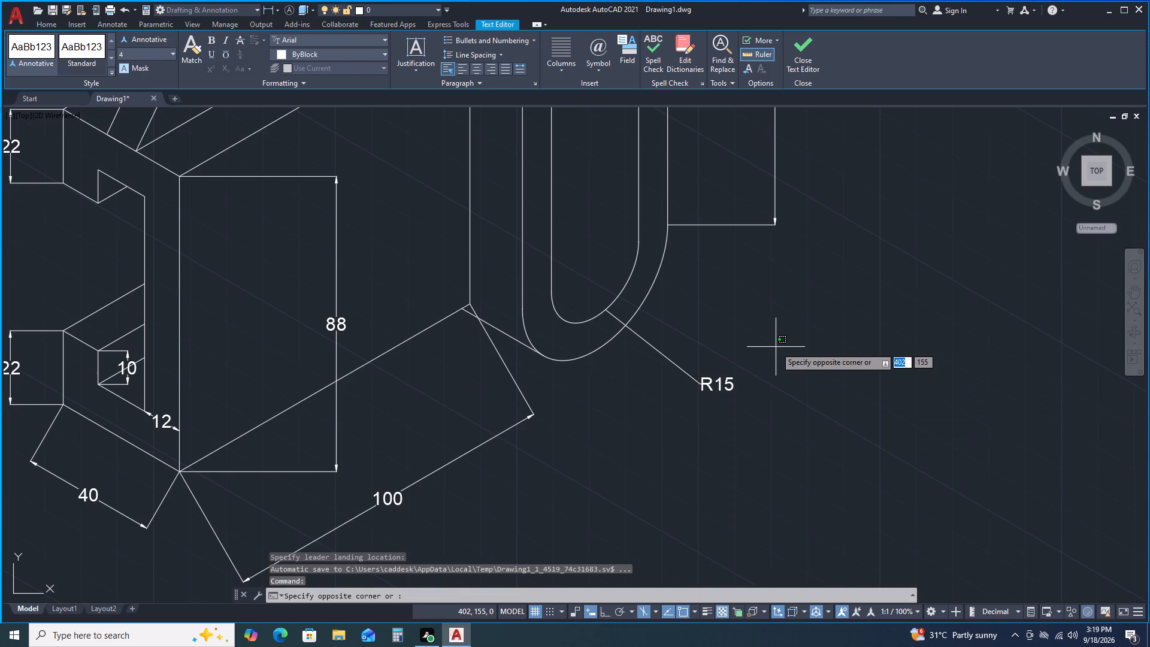
key(Escape)
Add a leader from the plate's outer lower arc to a point below the R15 label, with text R25 at height 4.
key(space)
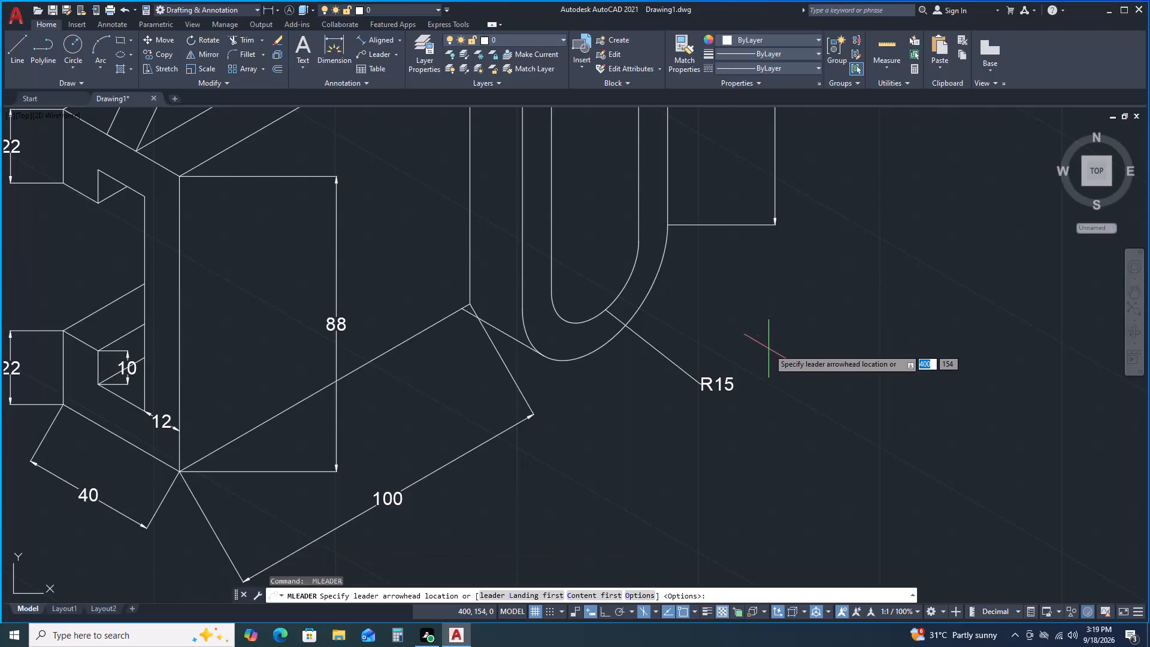
click(592, 352)
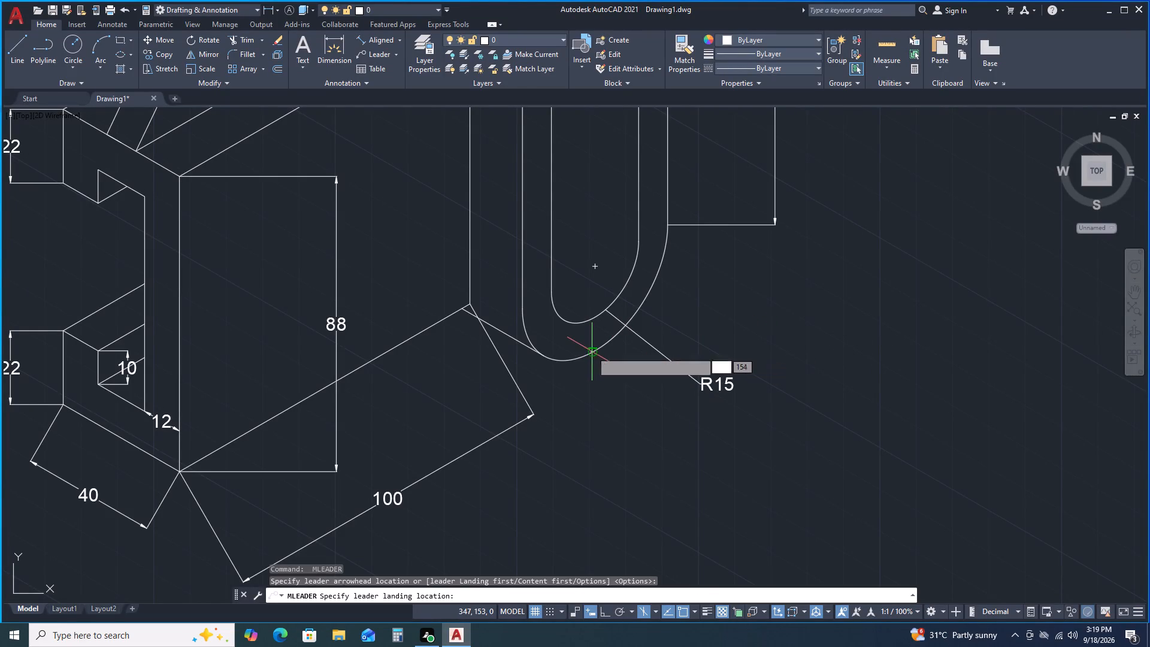
click(675, 421)
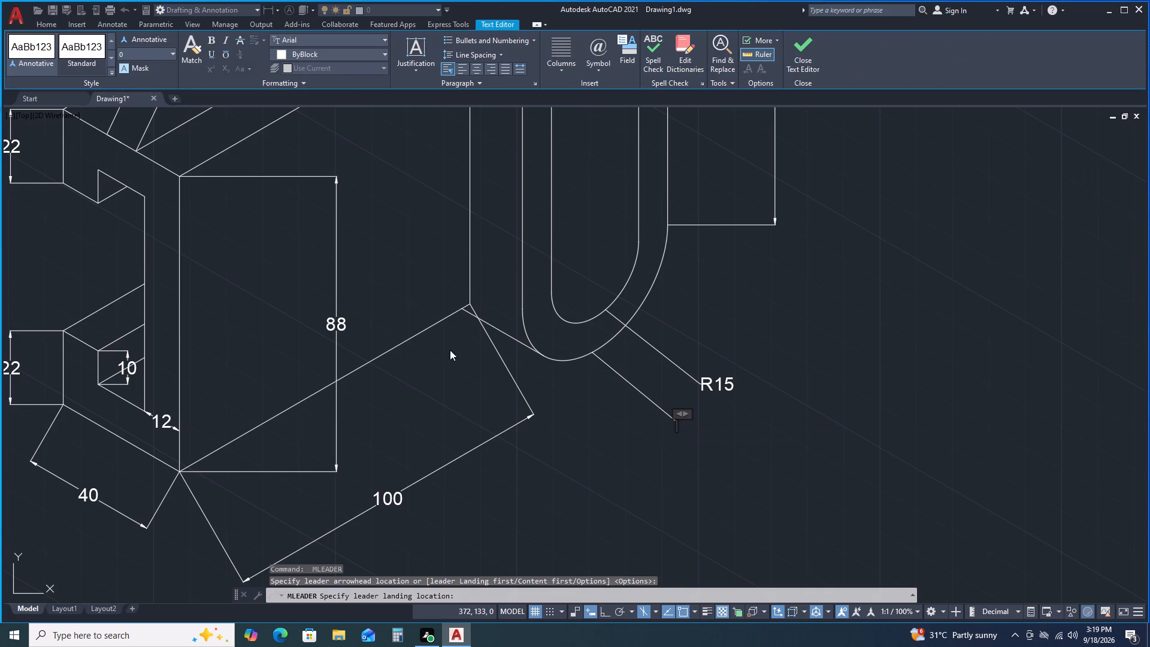
click(135, 53)
key(4)
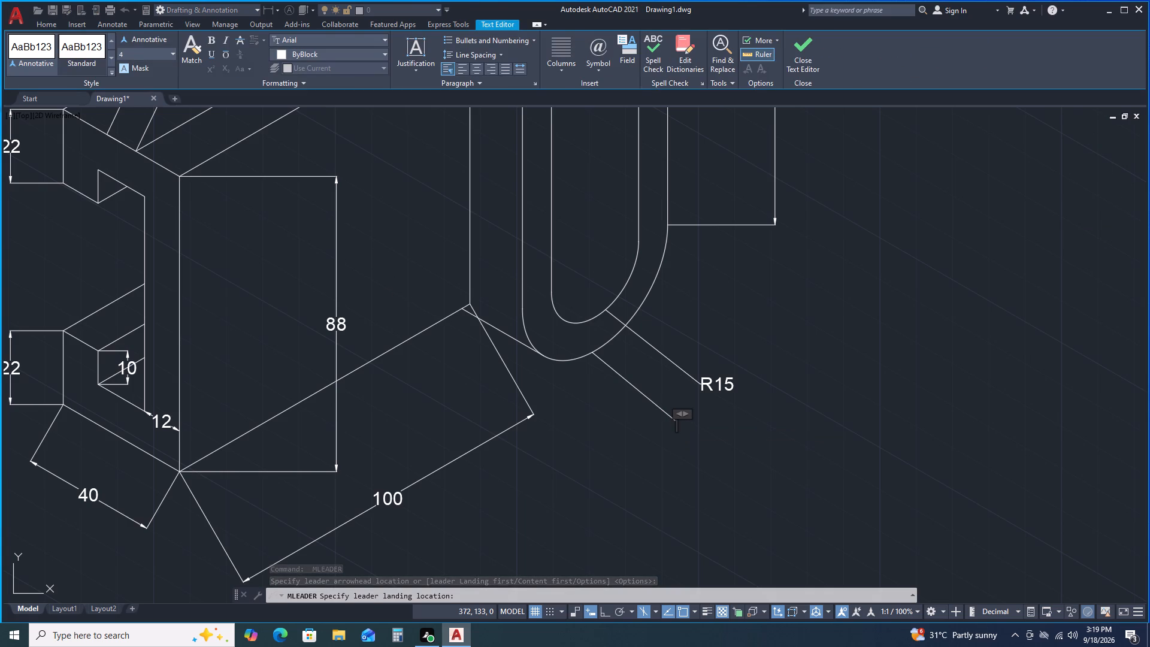
key(Return)
key(r)
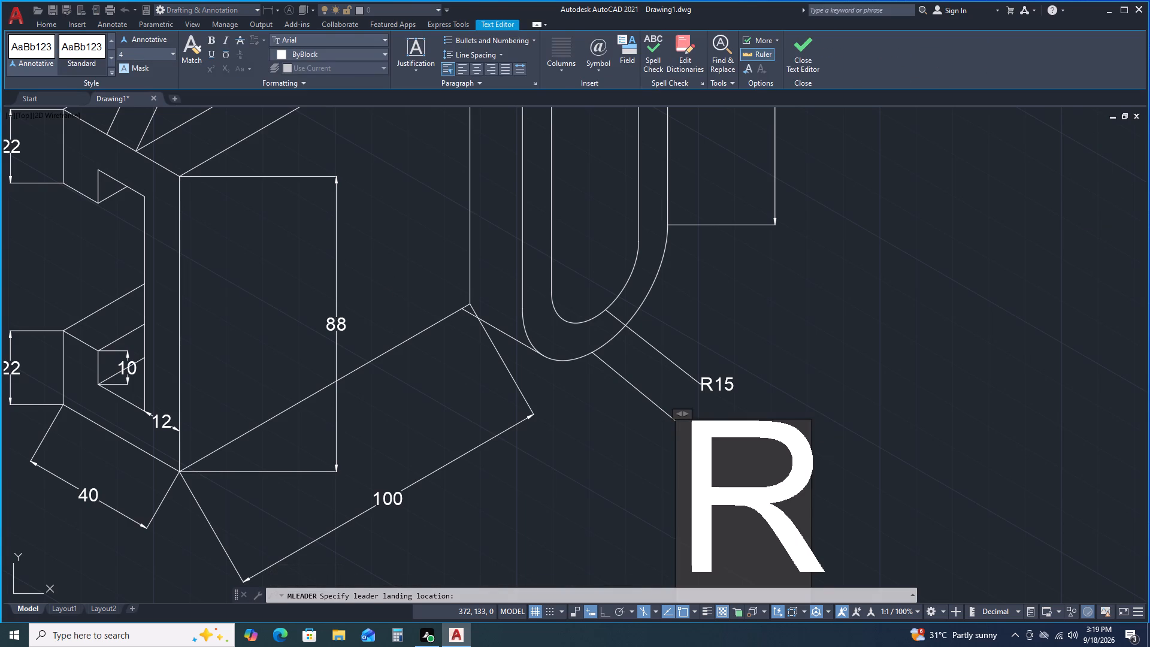
text(25)
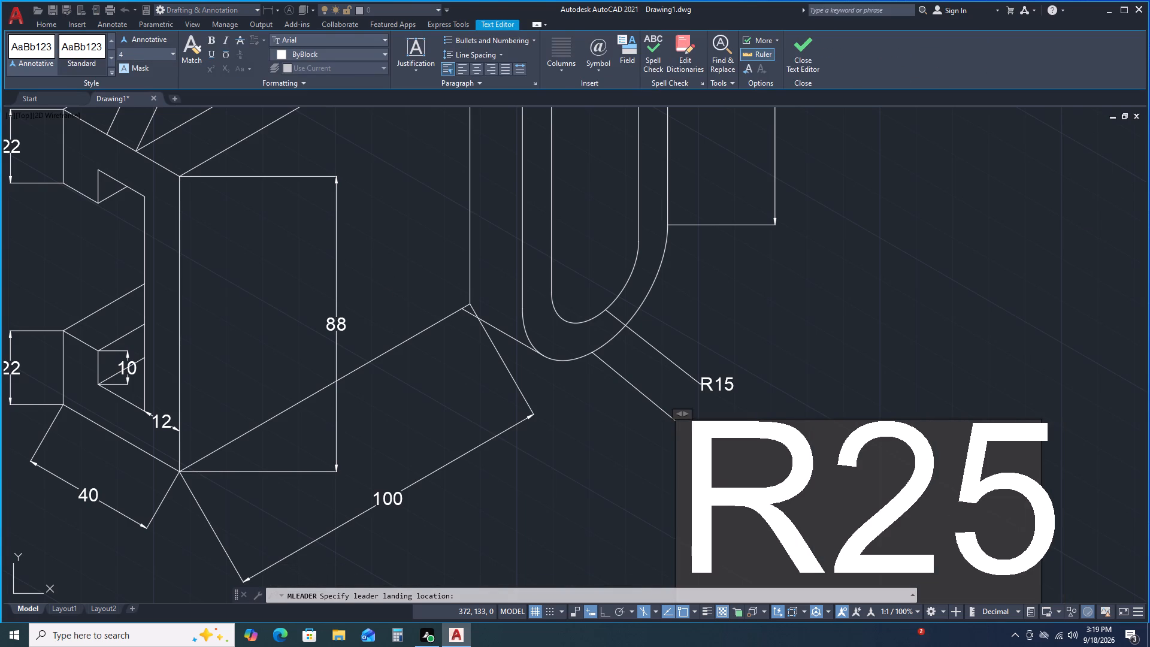
click(870, 328)
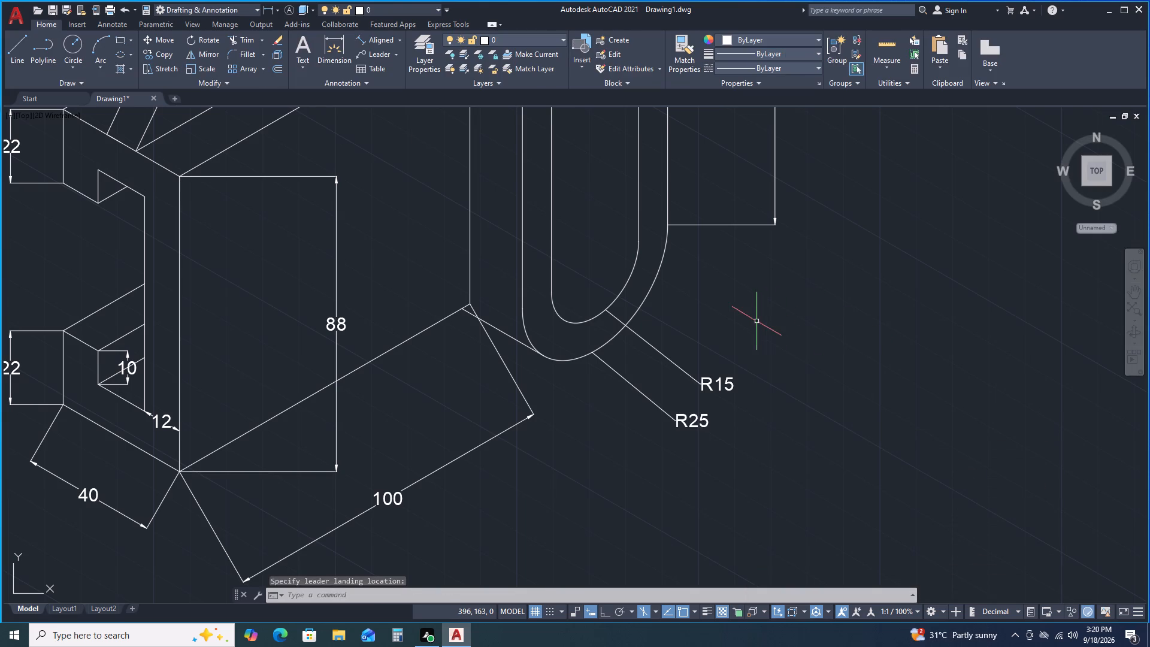
Set the arrowhead size of the four radius leaders R15, R25, R9 and R20 to 2.
scroll(716, 390, down, 1)
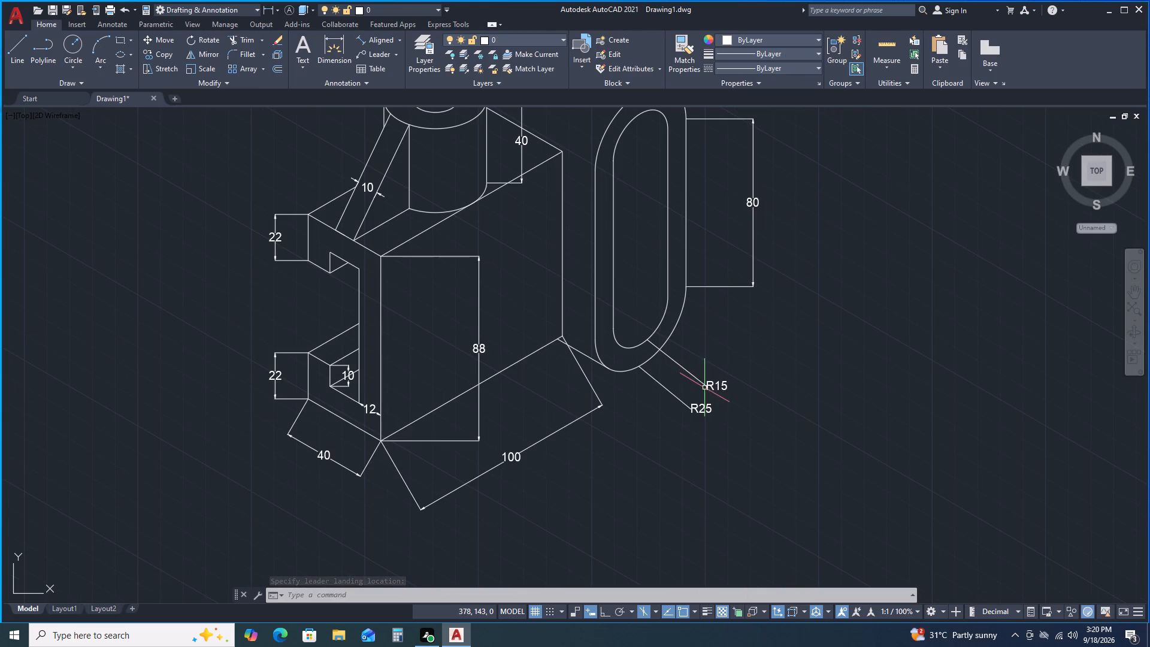
click(711, 386)
double_click(695, 413)
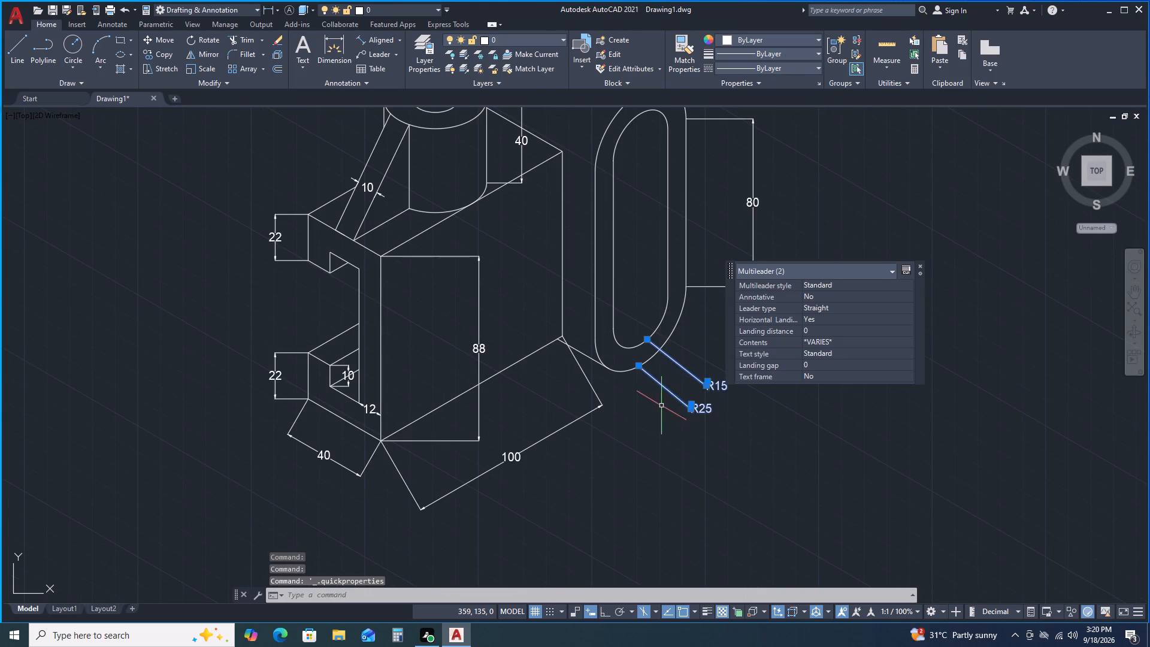
middle_drag(659, 406, 749, 525)
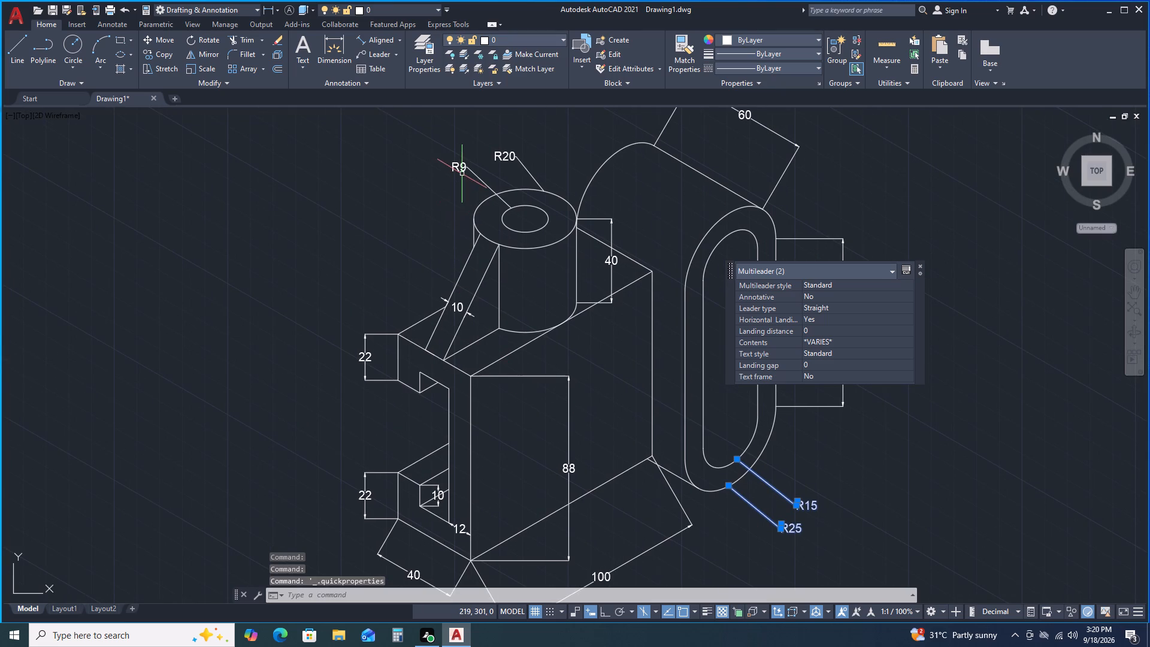
click(462, 165)
click(514, 154)
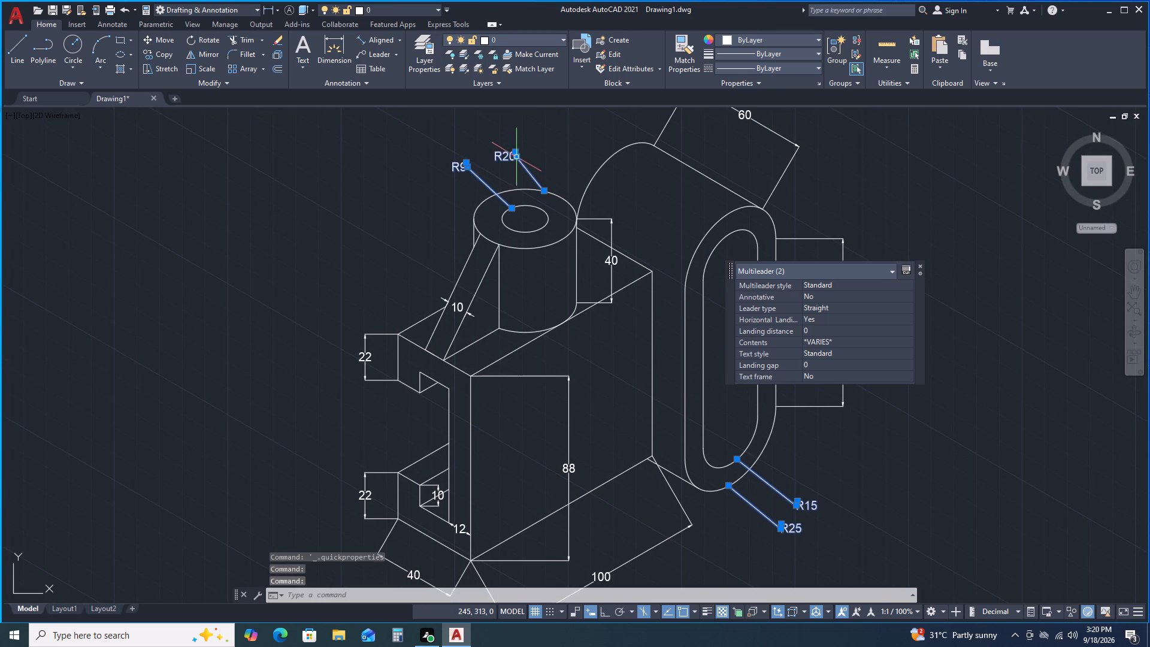
right_click(537, 150)
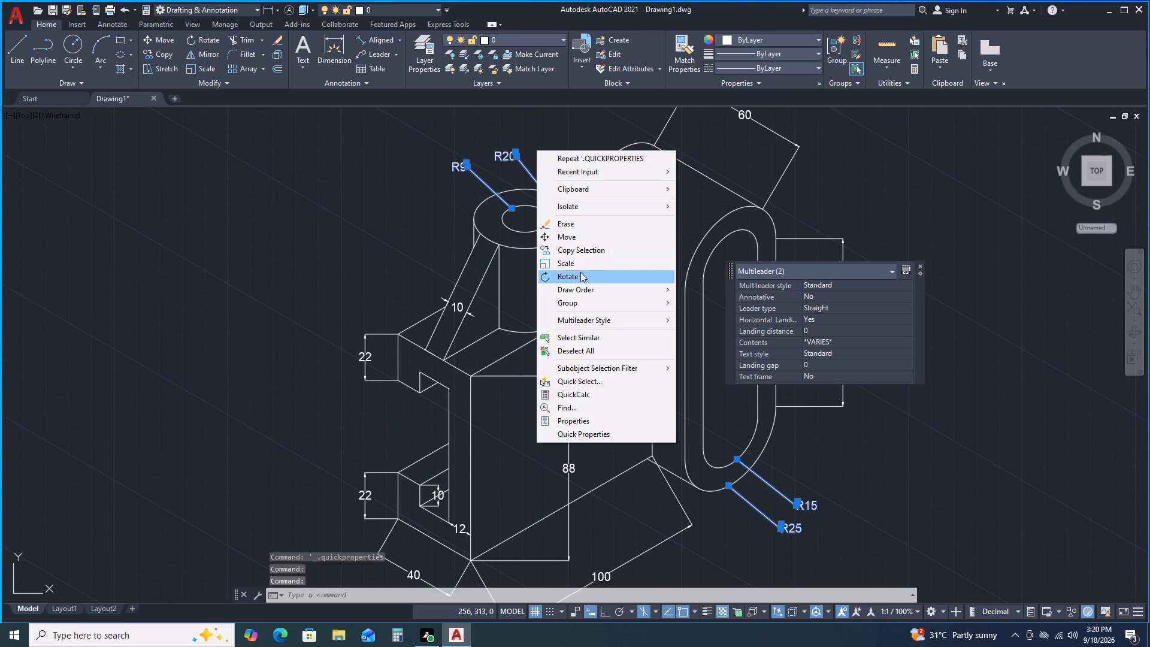
click(588, 420)
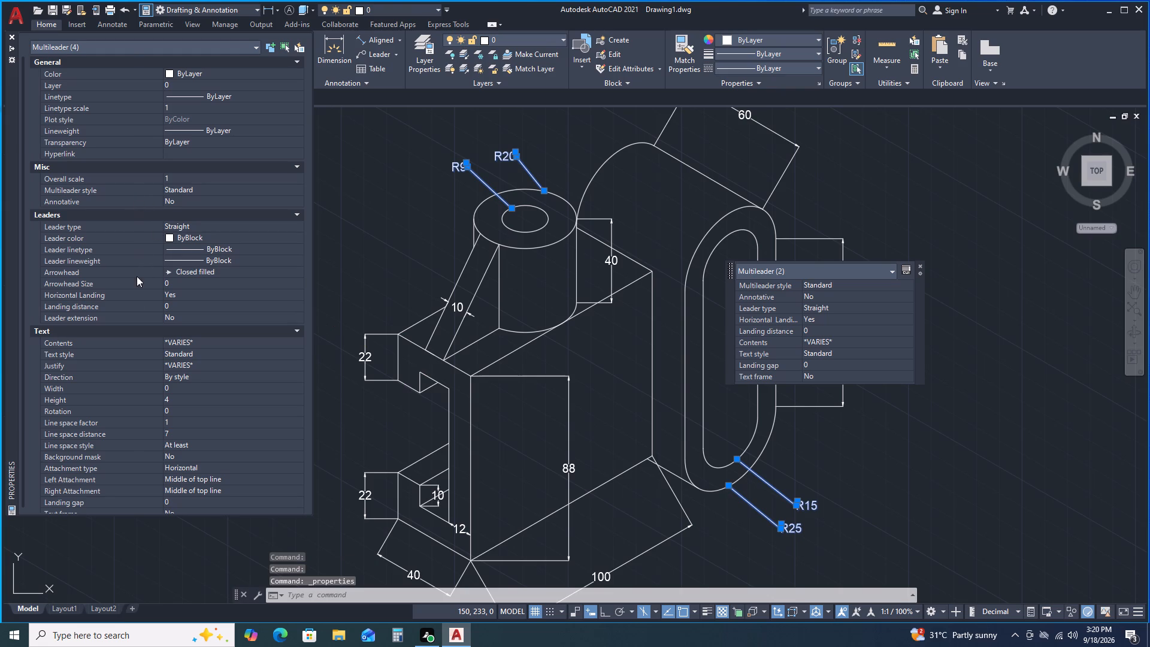
click(195, 280)
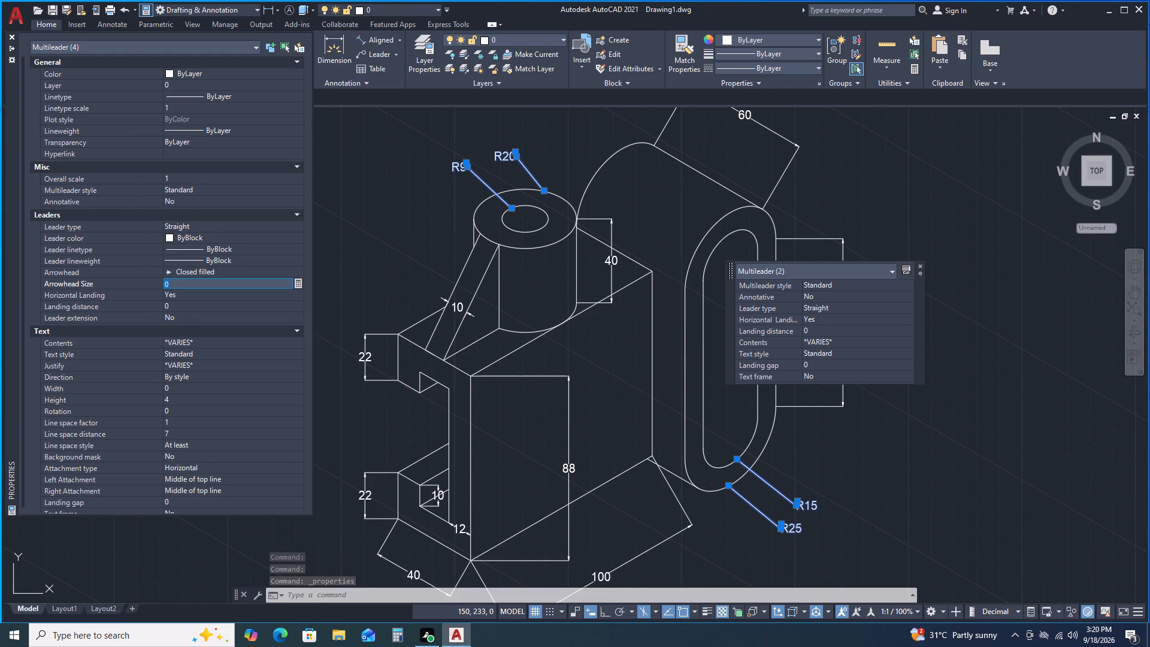
key(2)
key(Return)
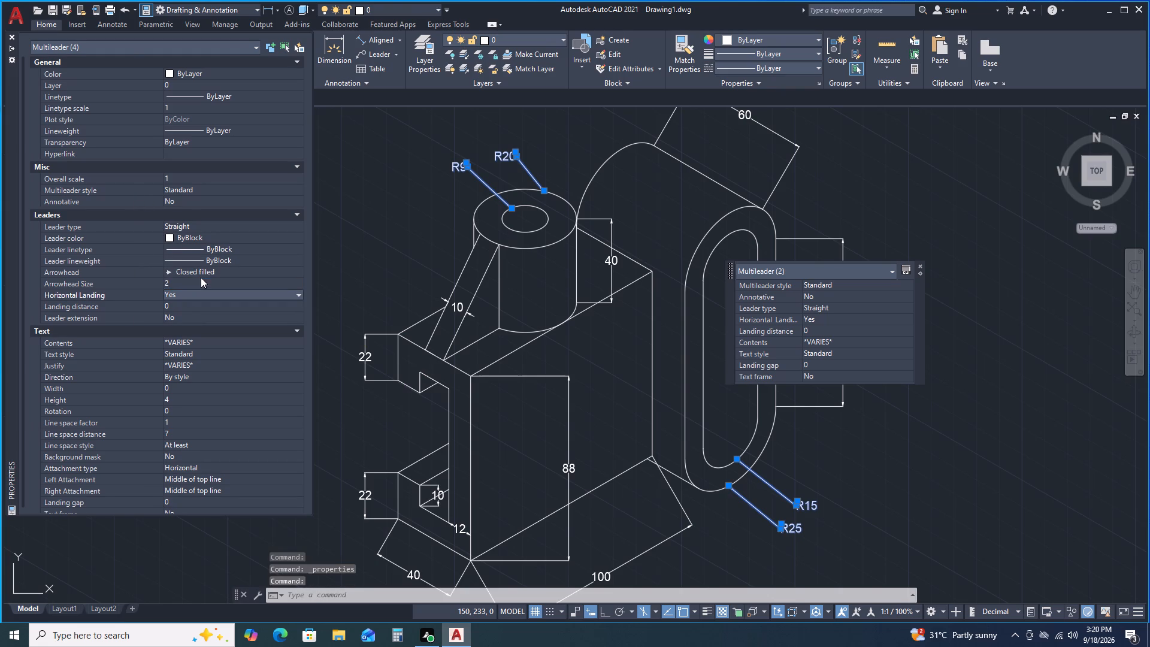
triple_click(14, 38)
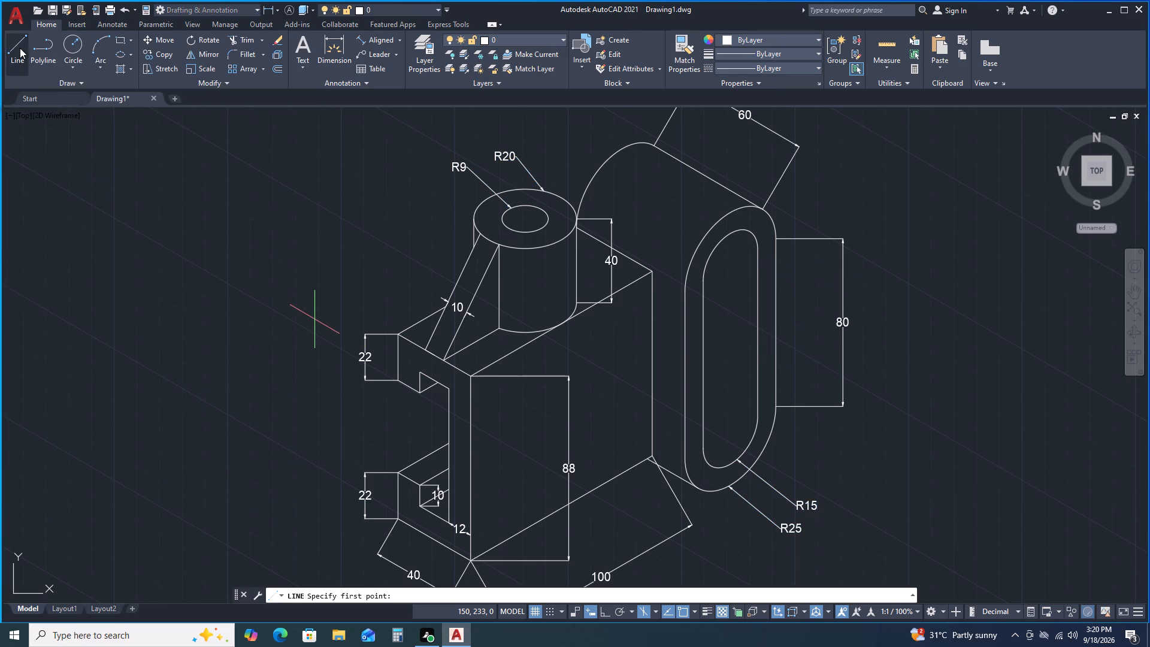
key(Escape)
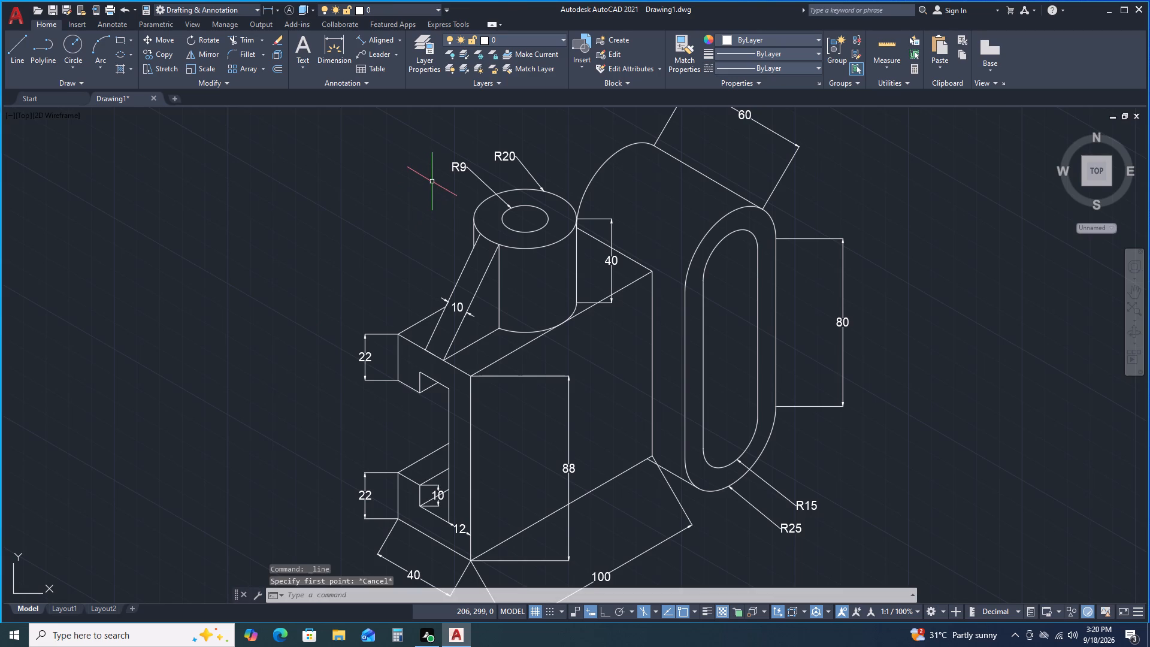
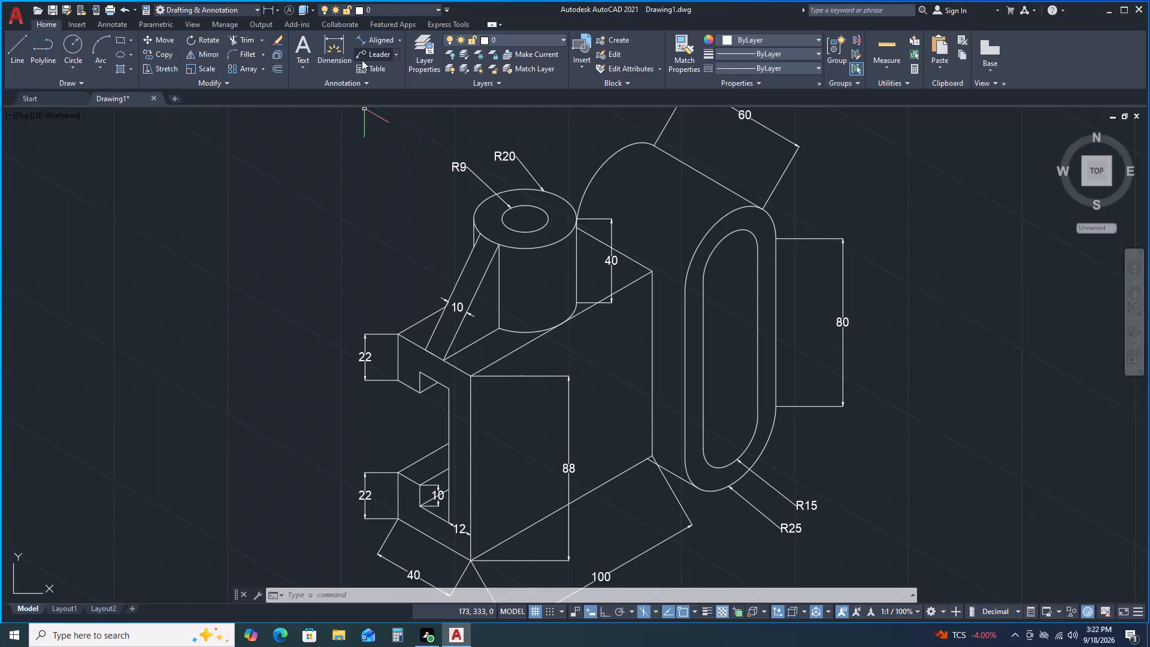
Oblique the 40 and 100 base dimensions so their extension lines run parallel to the block's vertical front corner edge.
scroll(343, 58, down, 1)
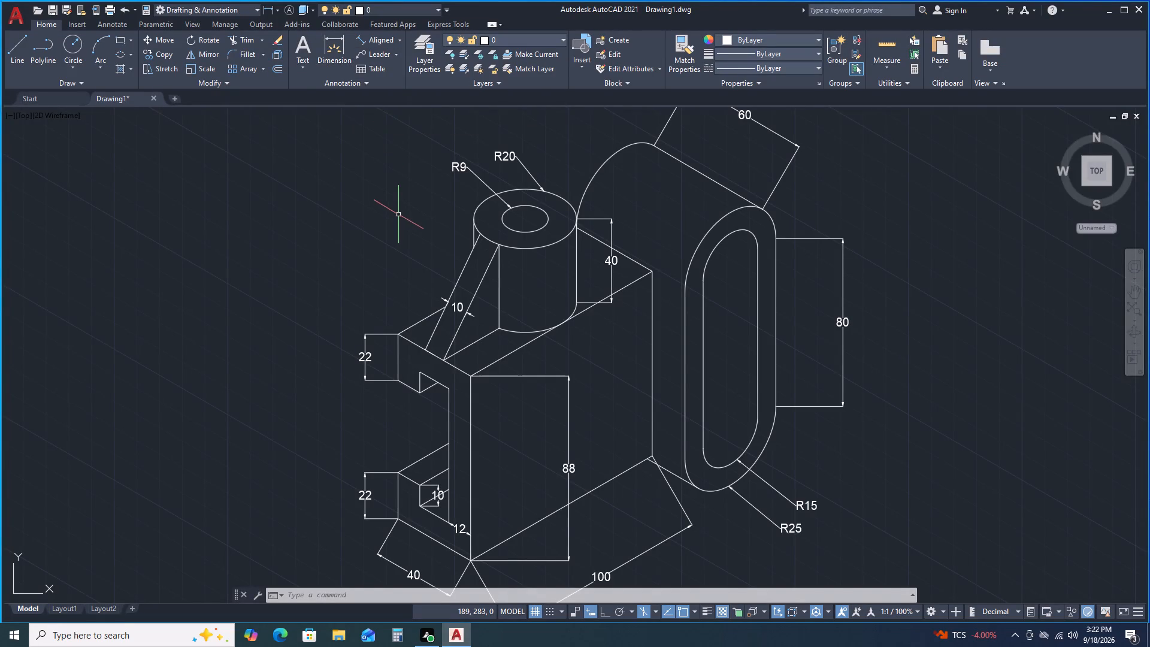
key(d)
key(i)
key(m)
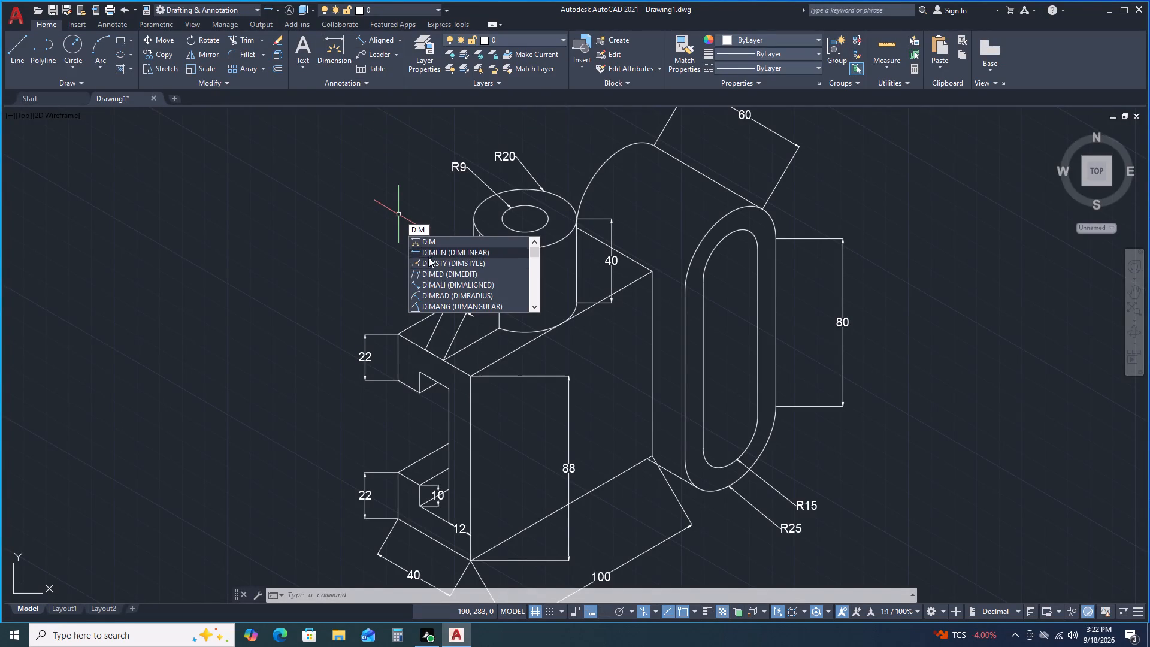
click(437, 271)
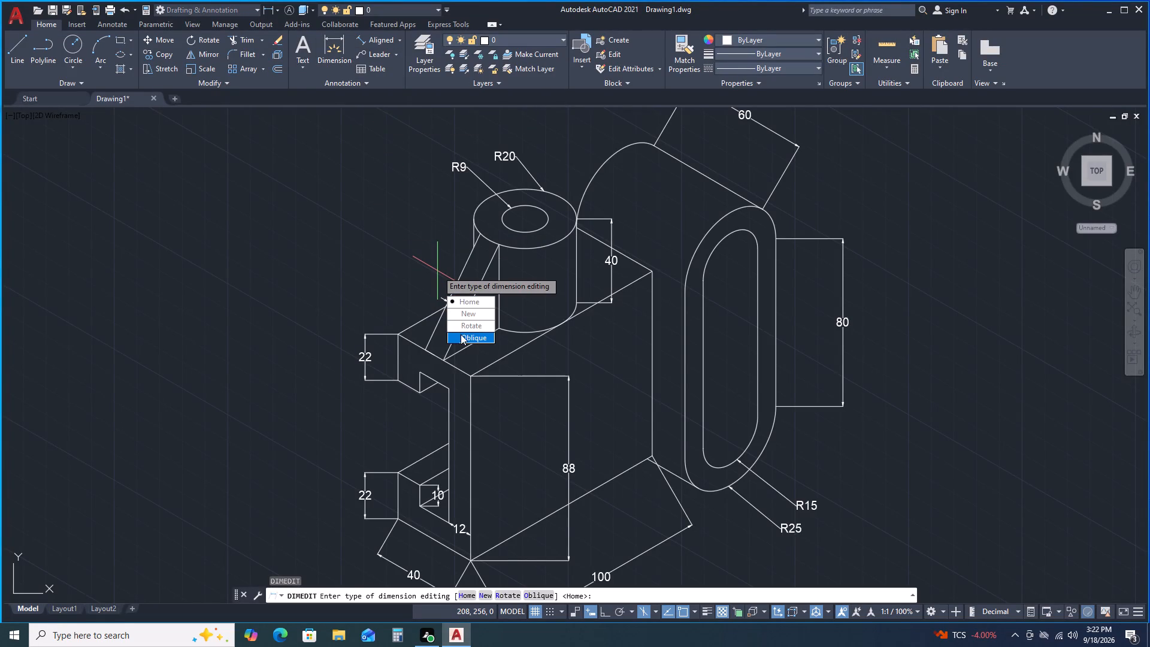
drag(461, 335, 437, 271)
middle_drag(519, 452, 464, 336)
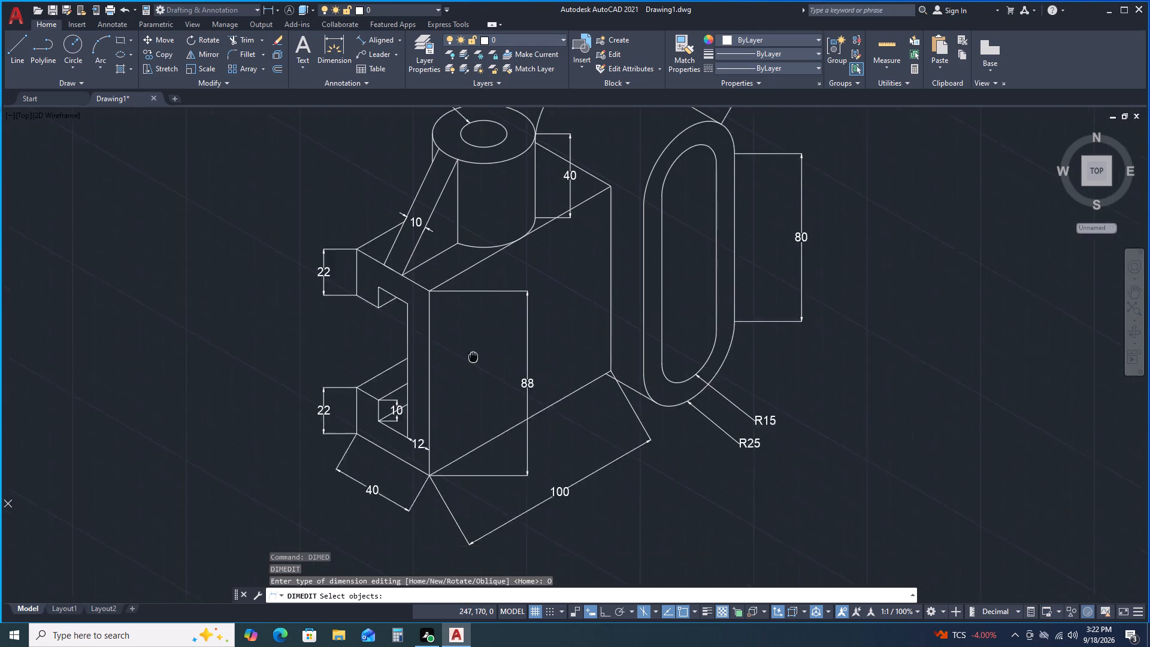
middle_drag(464, 336, 457, 319)
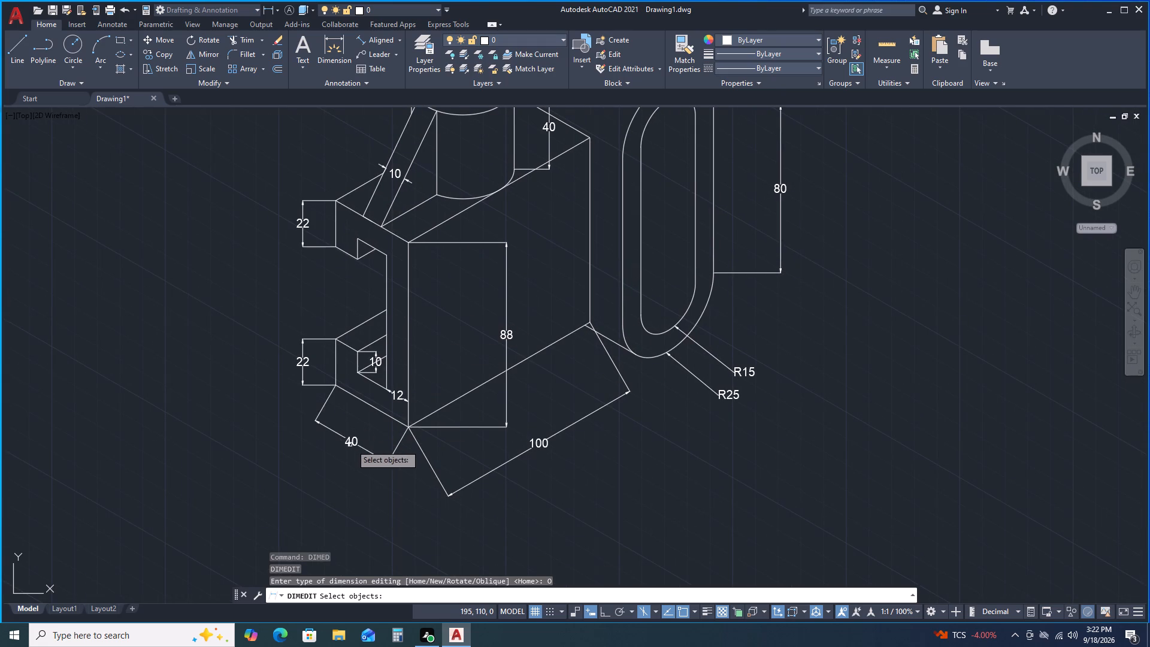
double_click(357, 445)
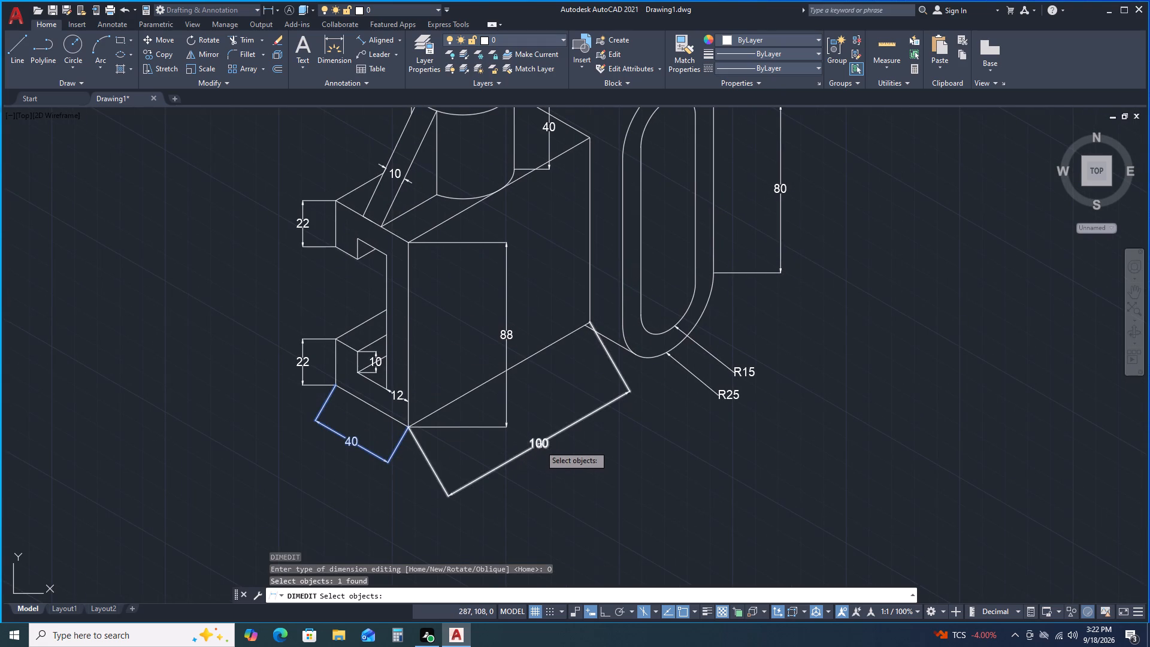
click(538, 443)
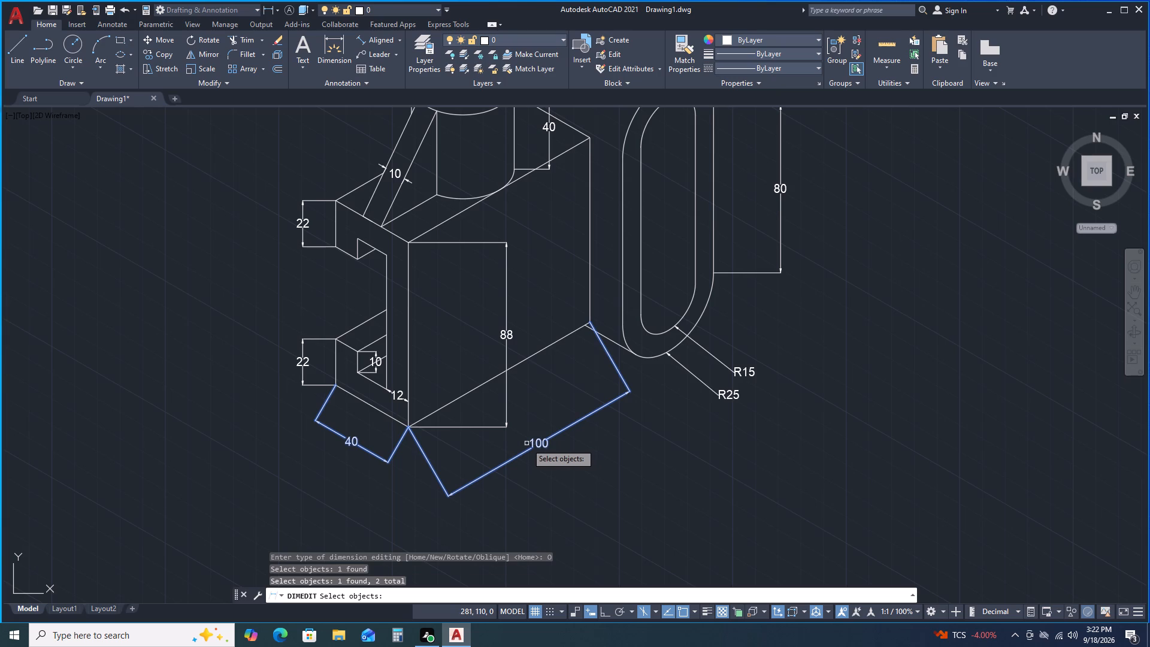
right_click(534, 316)
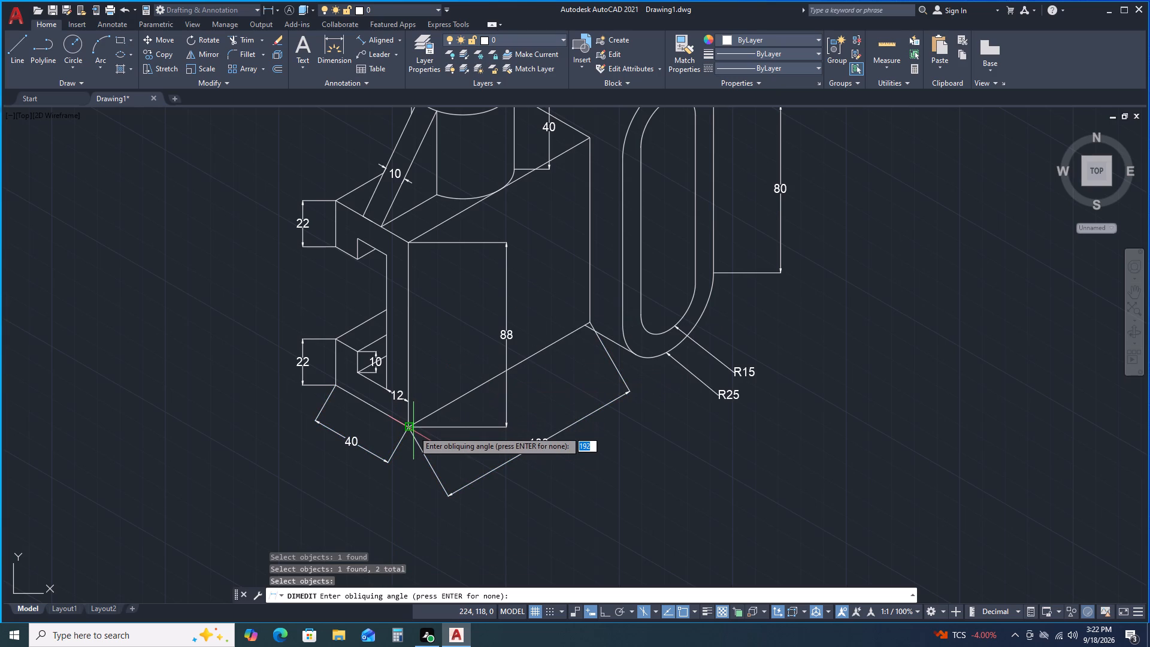
click(410, 428)
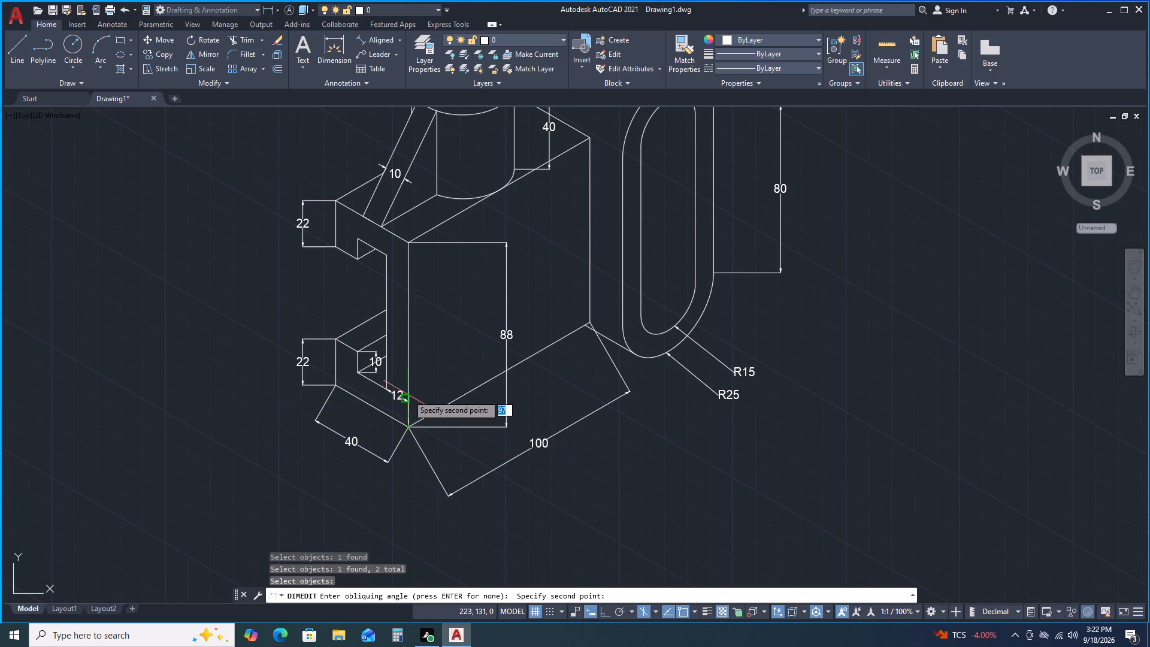
click(408, 388)
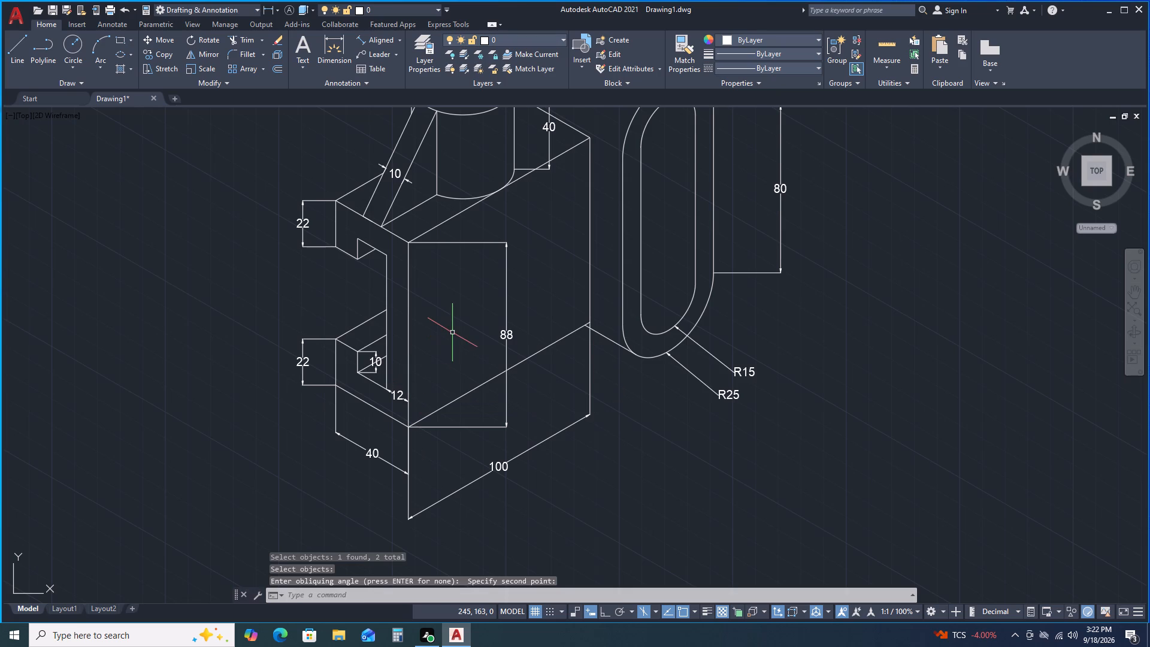
Oblique the two 22 flange height dimensions parallel to the lower flange's end-face edge, in the direction of the 40 width.
key(space)
click(478, 398)
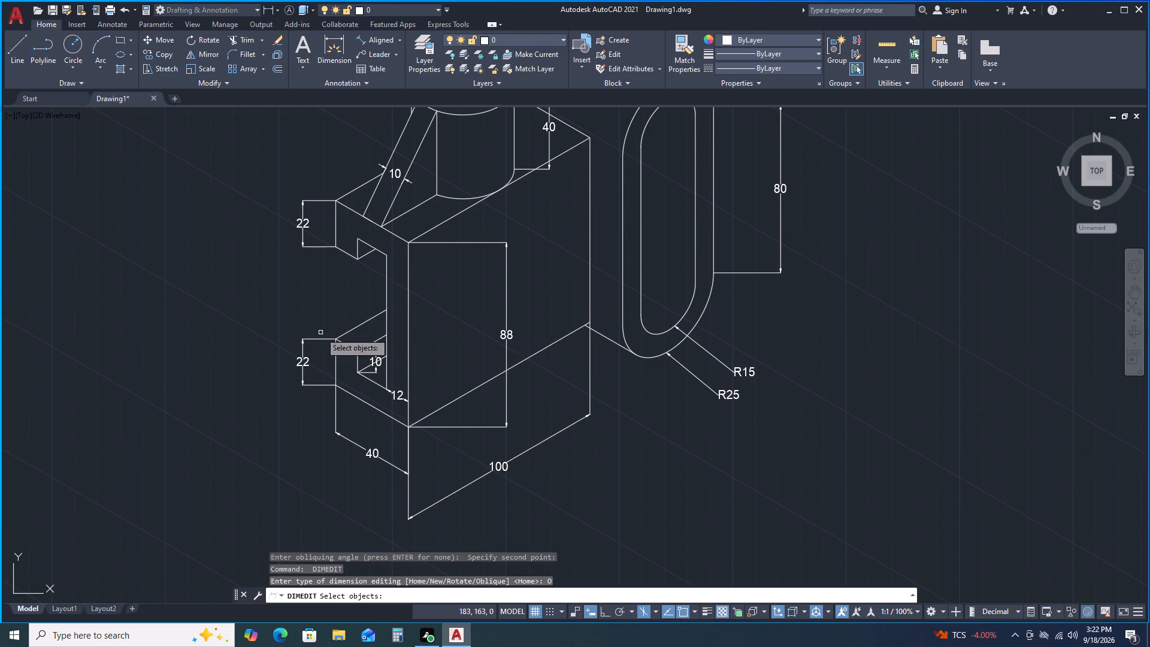
double_click(304, 363)
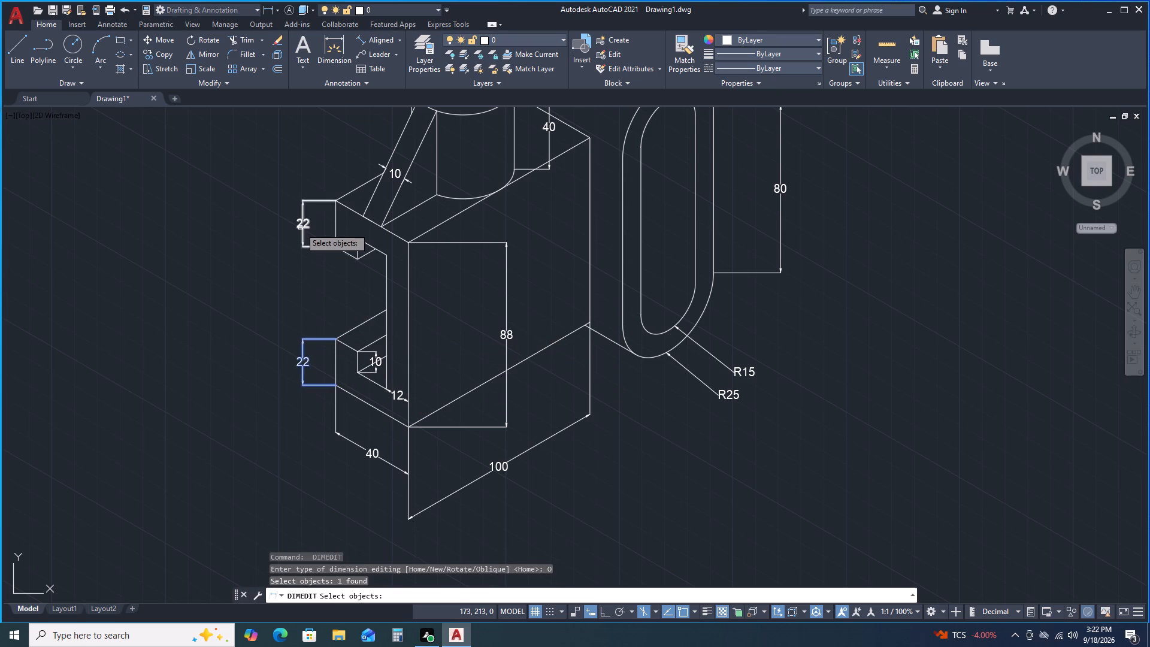
click(300, 228)
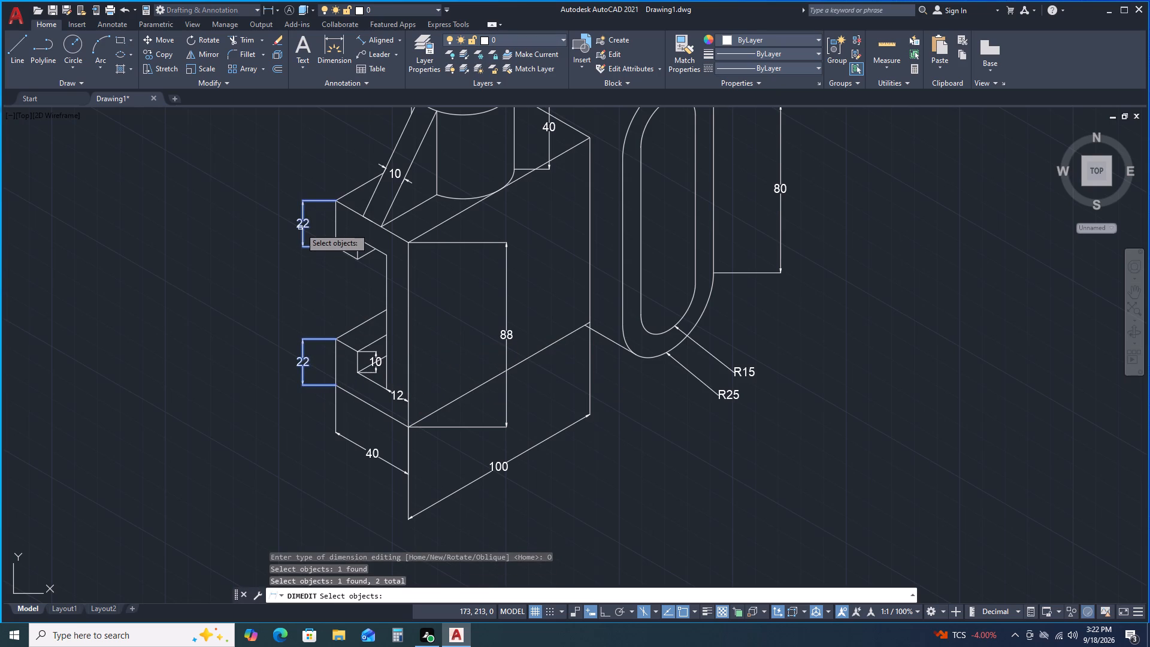
right_click(287, 279)
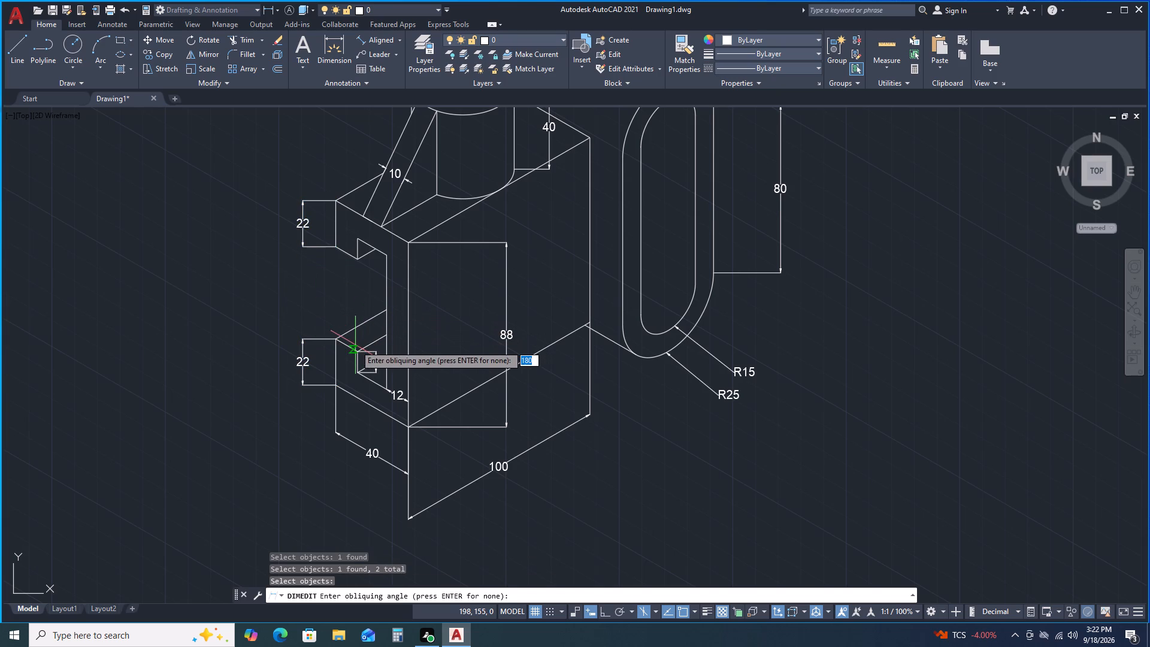
click(356, 351)
click(352, 347)
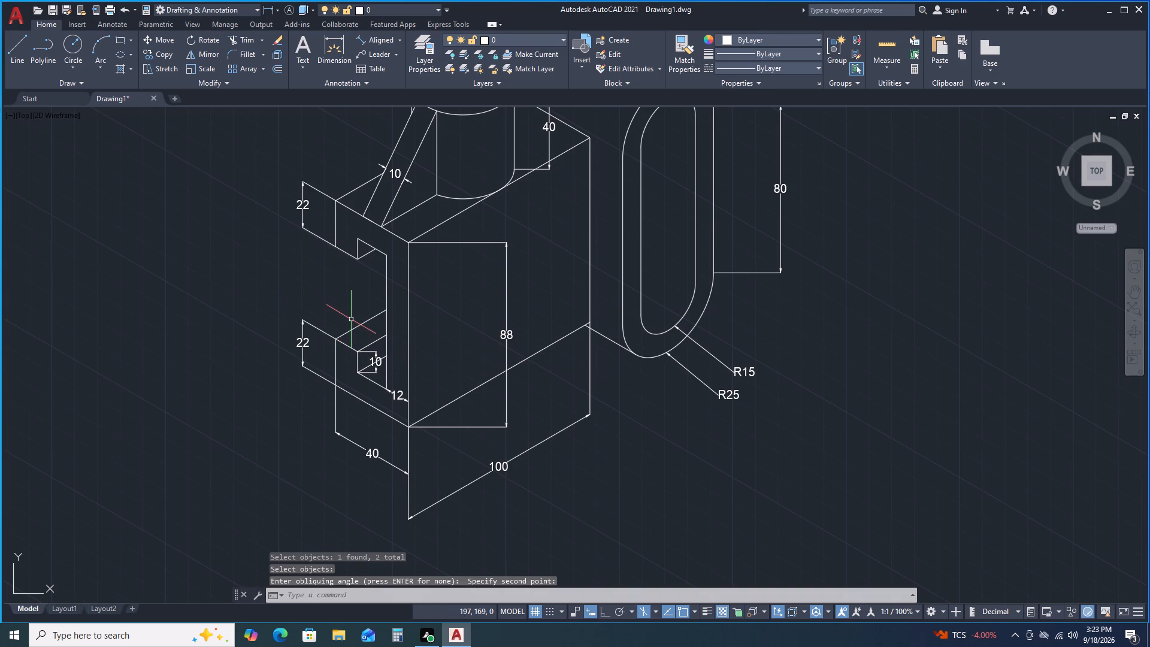
Oblique the notch's 10, block's 88, plate's 80 and 60, and cylinder's 40 dimensions parallel to the block's long top edge.
key(space)
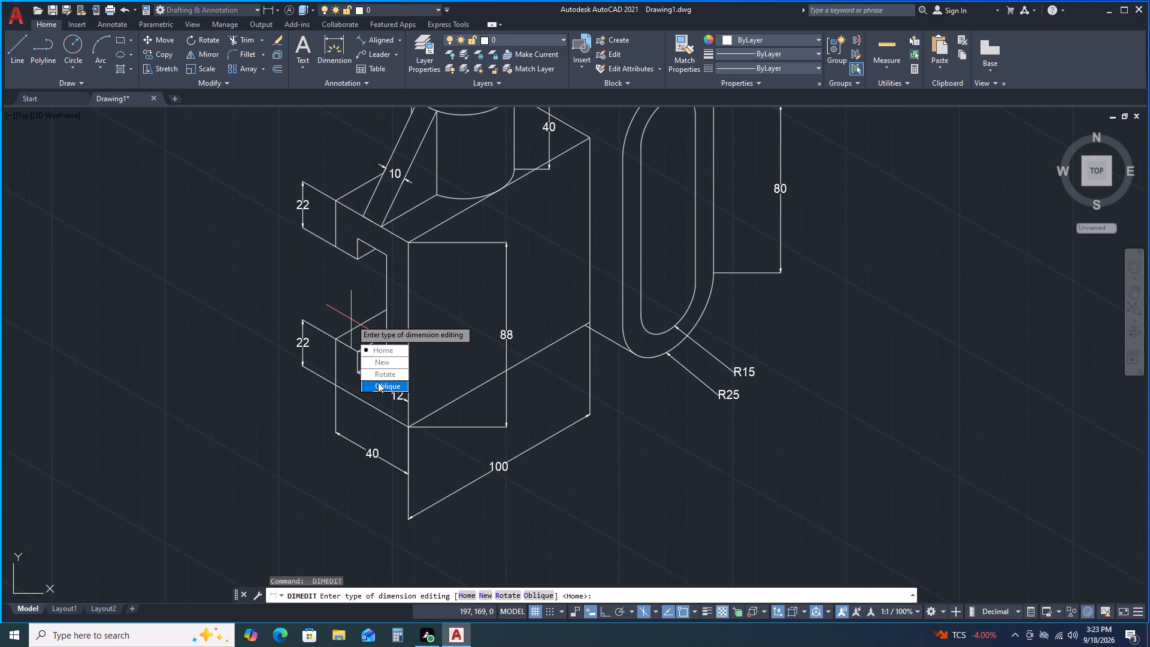
drag(380, 383, 351, 319)
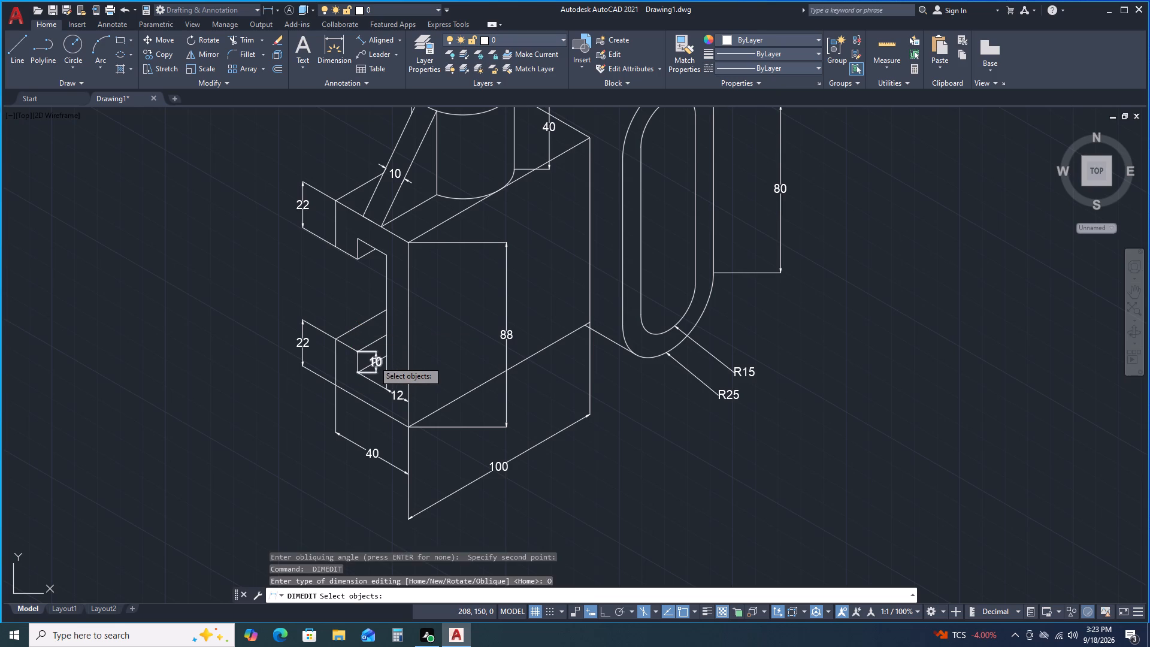
click(374, 361)
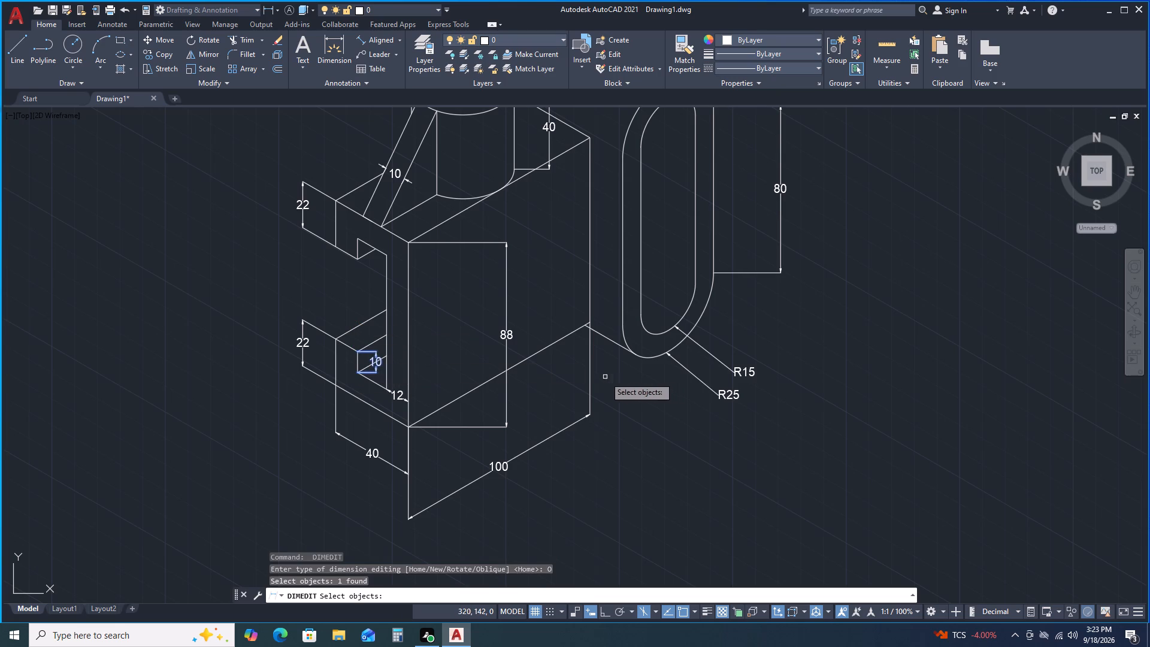
double_click(506, 334)
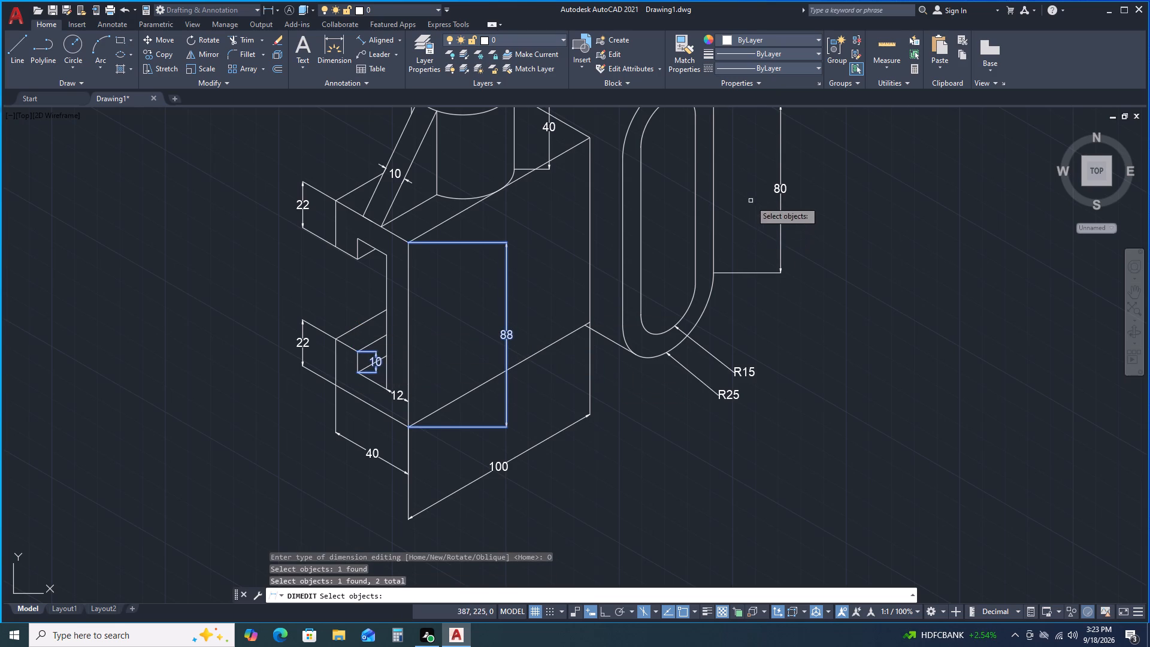
double_click(786, 191)
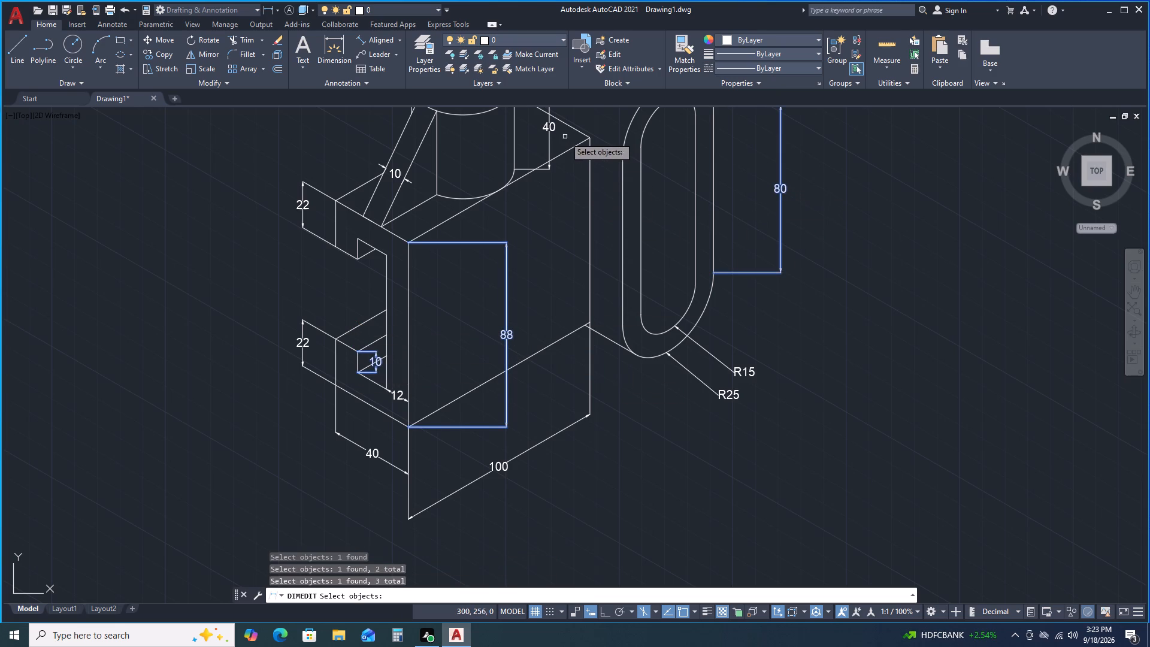
click(549, 129)
middle_drag(541, 198, 523, 310)
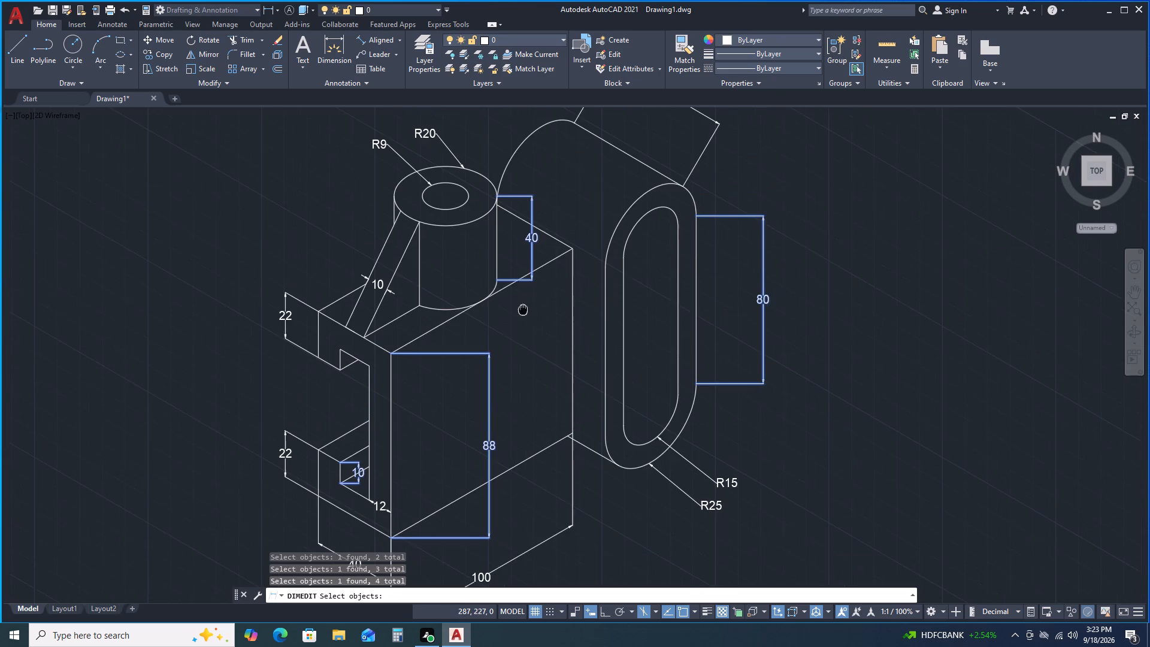
middle_drag(523, 310, 523, 312)
scroll(522, 312, down, 1)
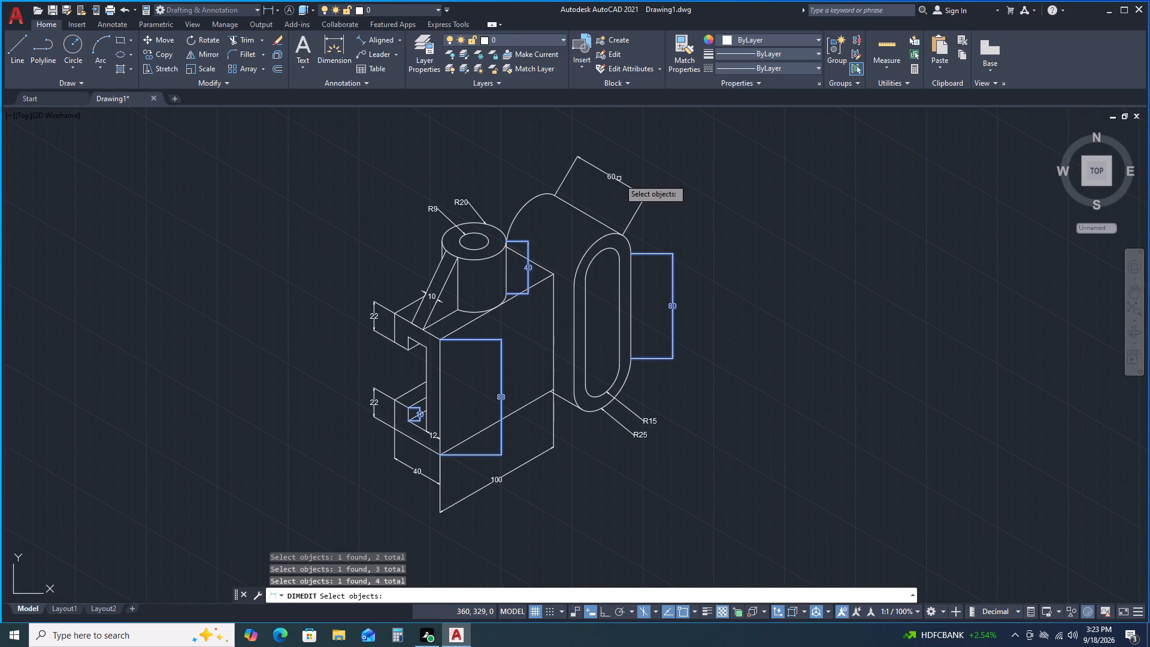
click(613, 179)
right_click(606, 197)
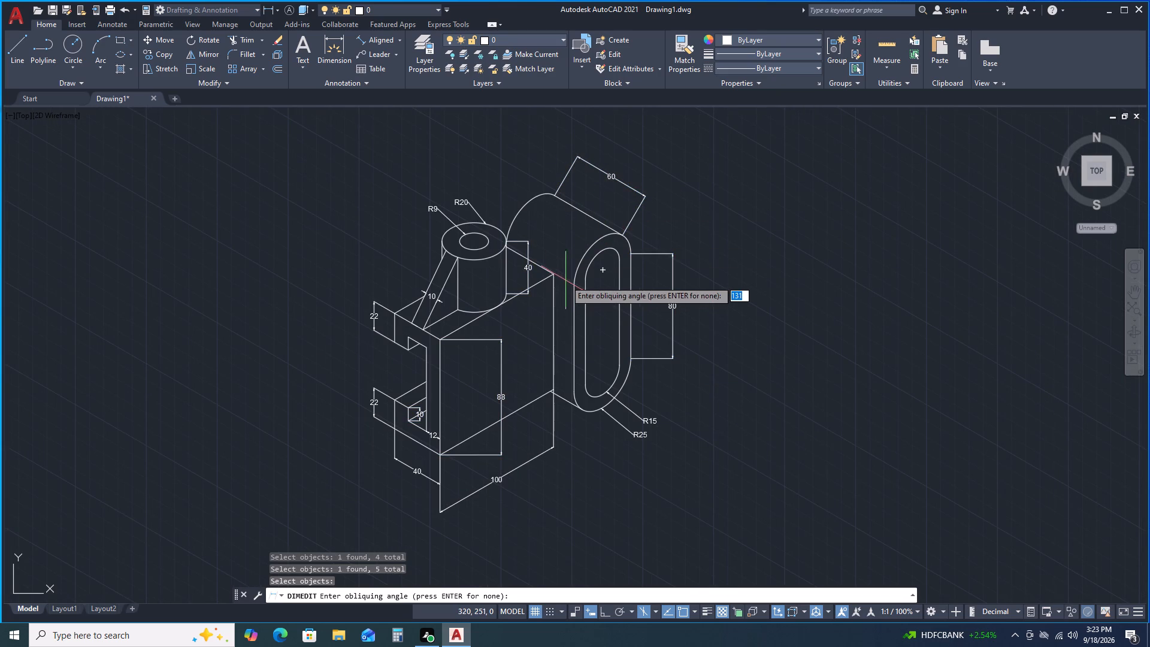
click(551, 277)
click(542, 280)
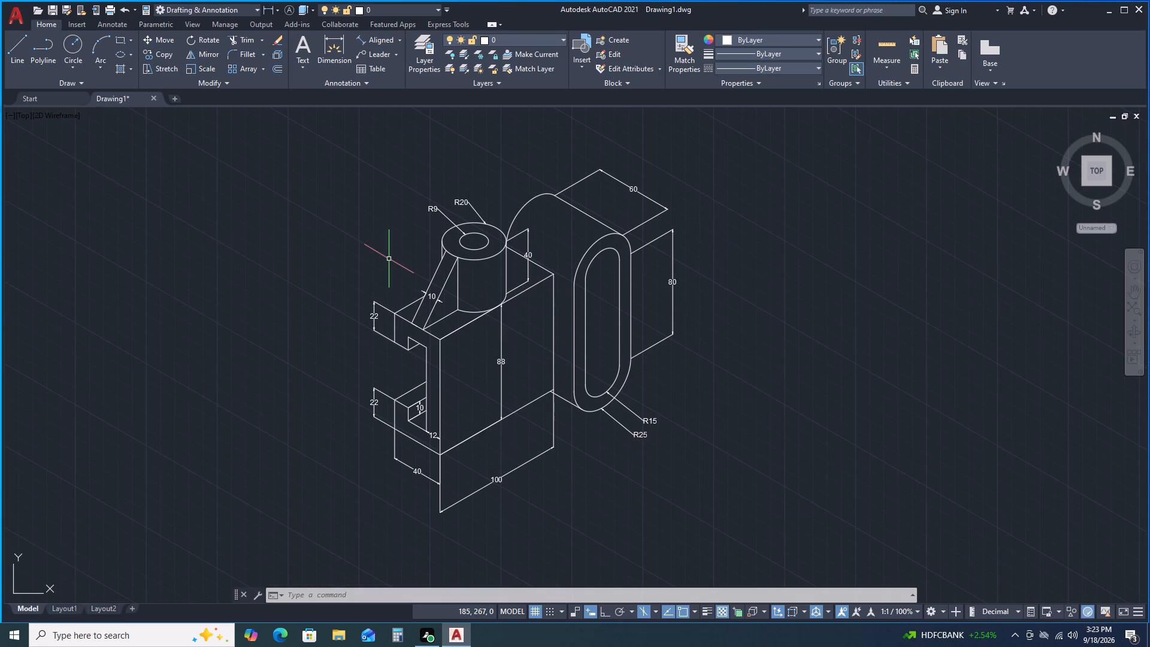
Oblique the rib's 10 thickness dimension using two points along the rib's sloping edge.
key(space)
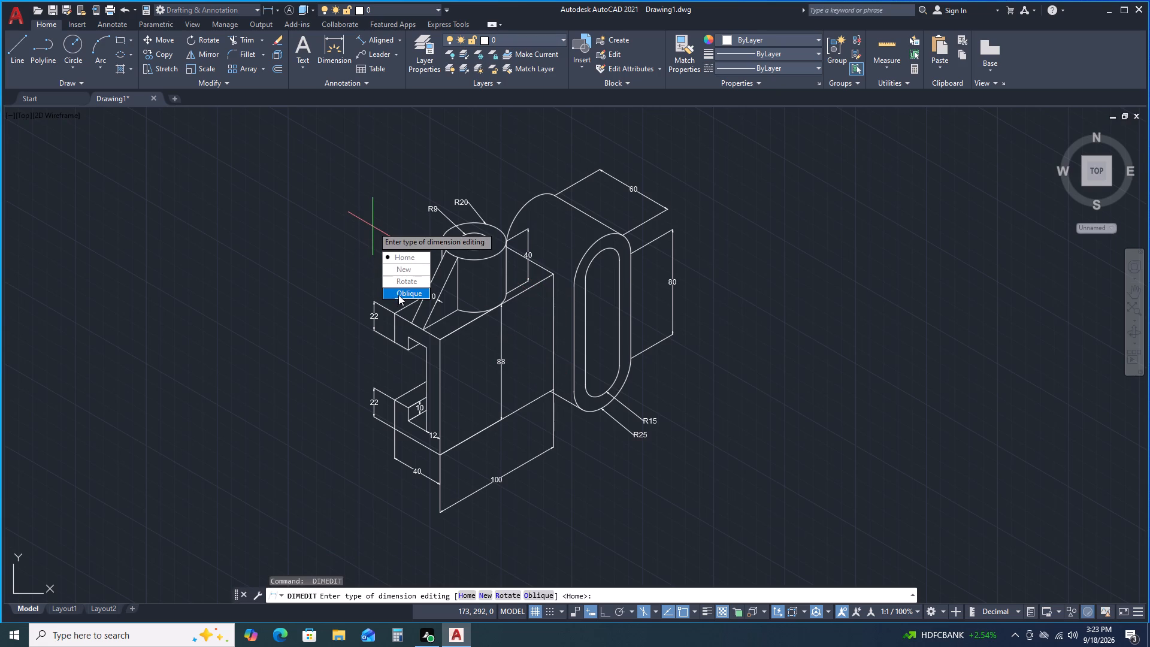
click(398, 295)
double_click(432, 293)
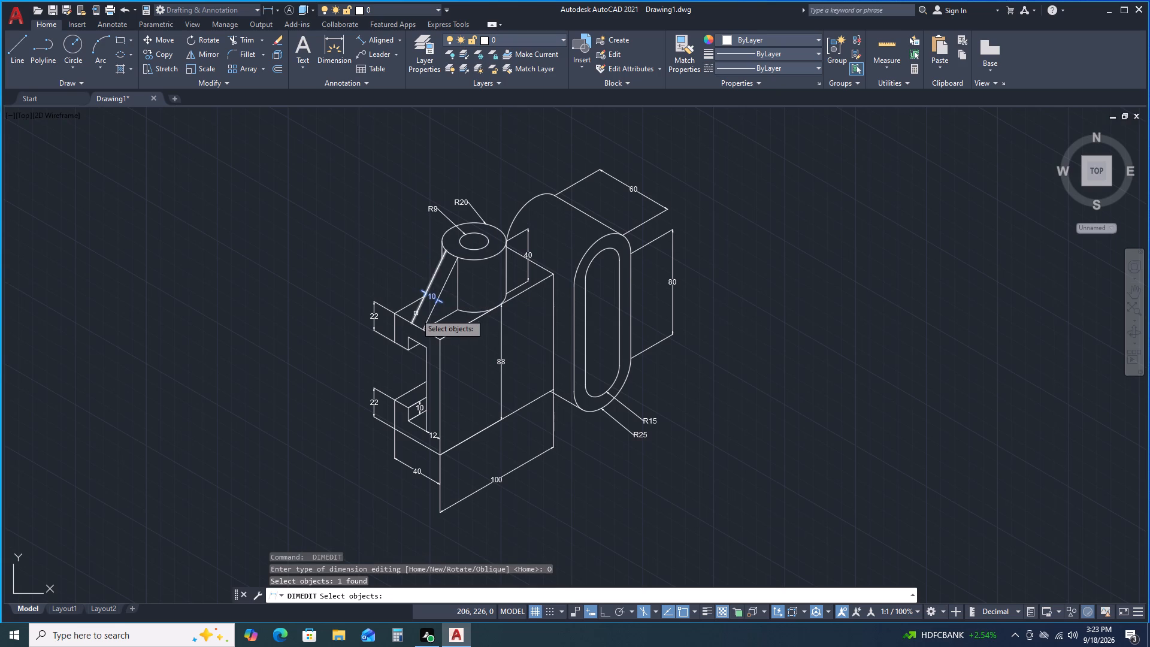
scroll(416, 313, up, 2)
scroll(416, 313, down, 1)
scroll(408, 312, up, 1)
scroll(408, 310, down, 1)
scroll(408, 310, up, 1)
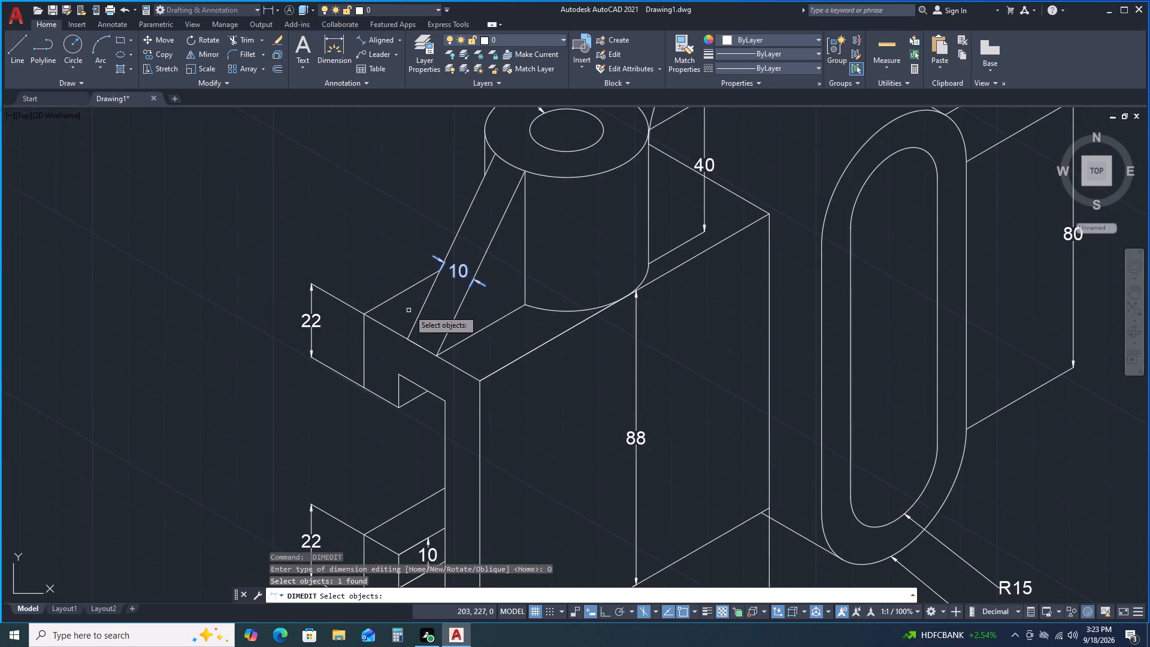
scroll(409, 300, up, 3)
scroll(425, 322, down, 1)
right_click(424, 321)
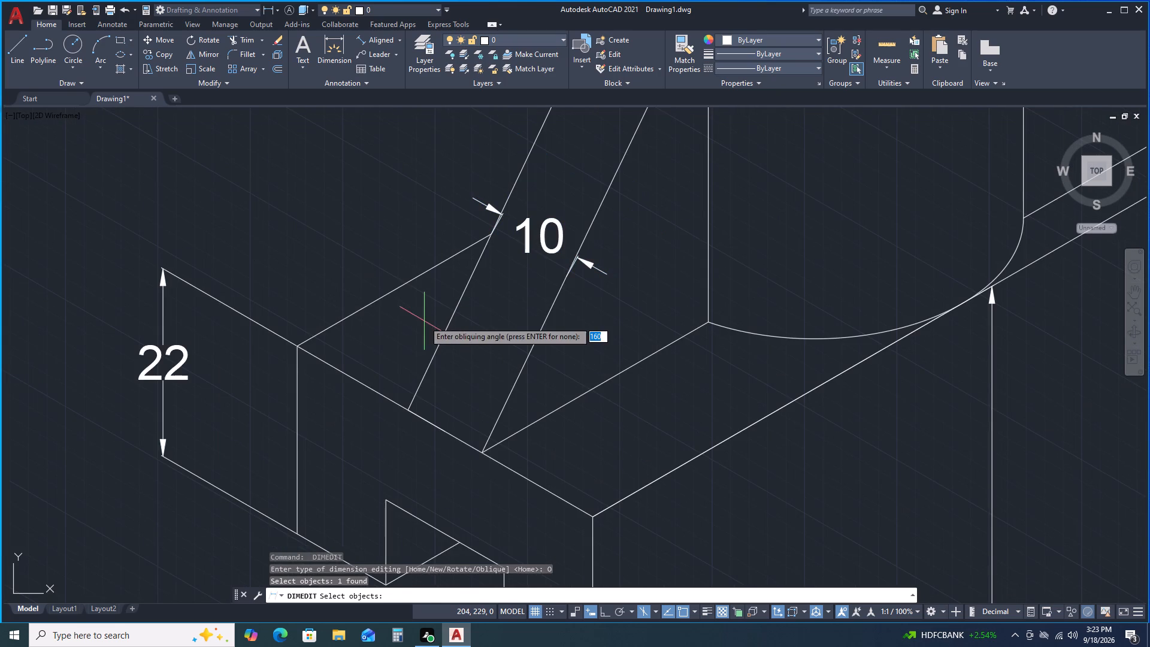
click(410, 410)
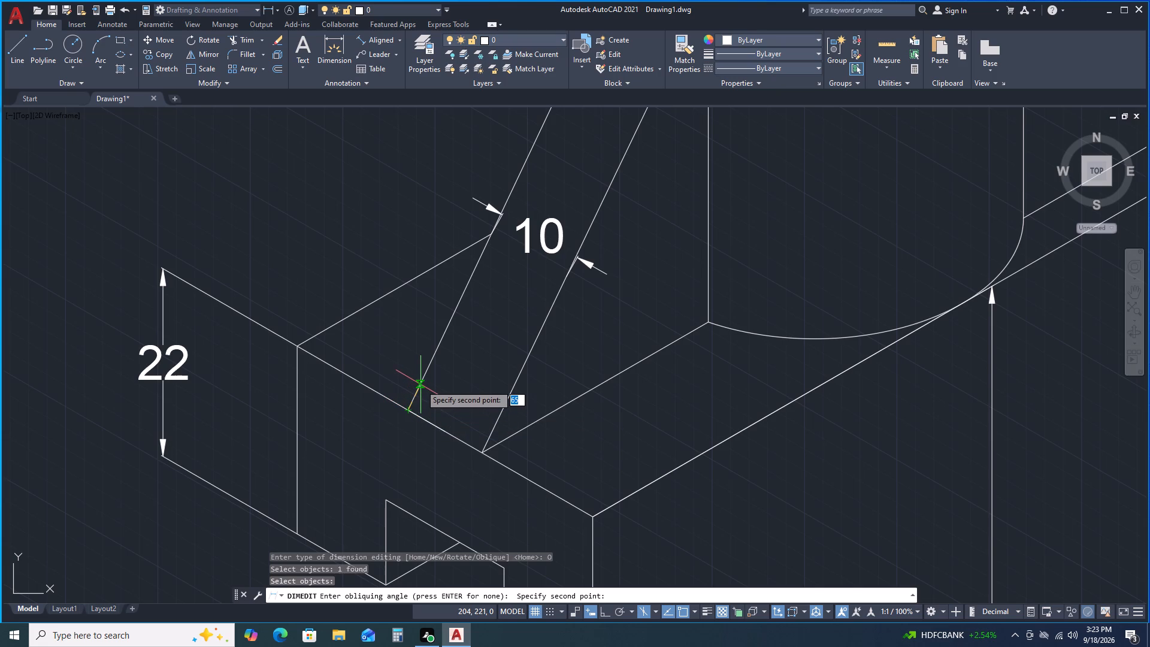
double_click(420, 385)
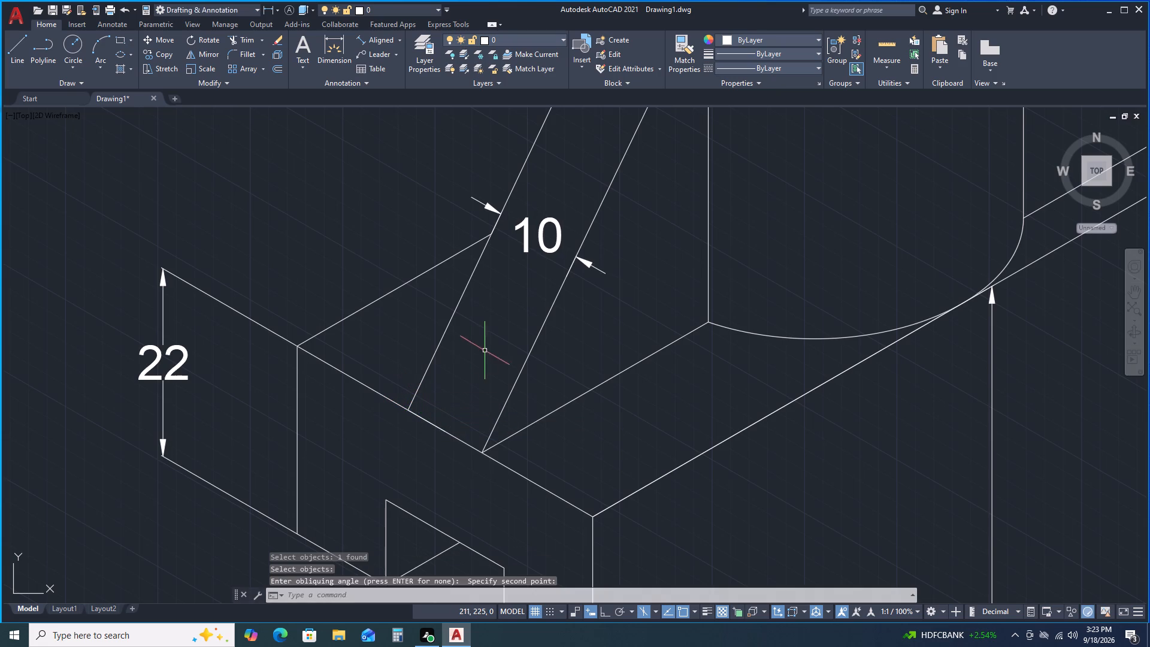
Oblique the web's 12 thickness dimension, picking the angle along the lower notch's bottom edge, and clear the selection.
scroll(500, 352, down, 1)
scroll(503, 356, up, 1)
middle_drag(570, 470, 549, 185)
middle_drag(512, 404, 465, 32)
middle_drag(475, 378, 474, 264)
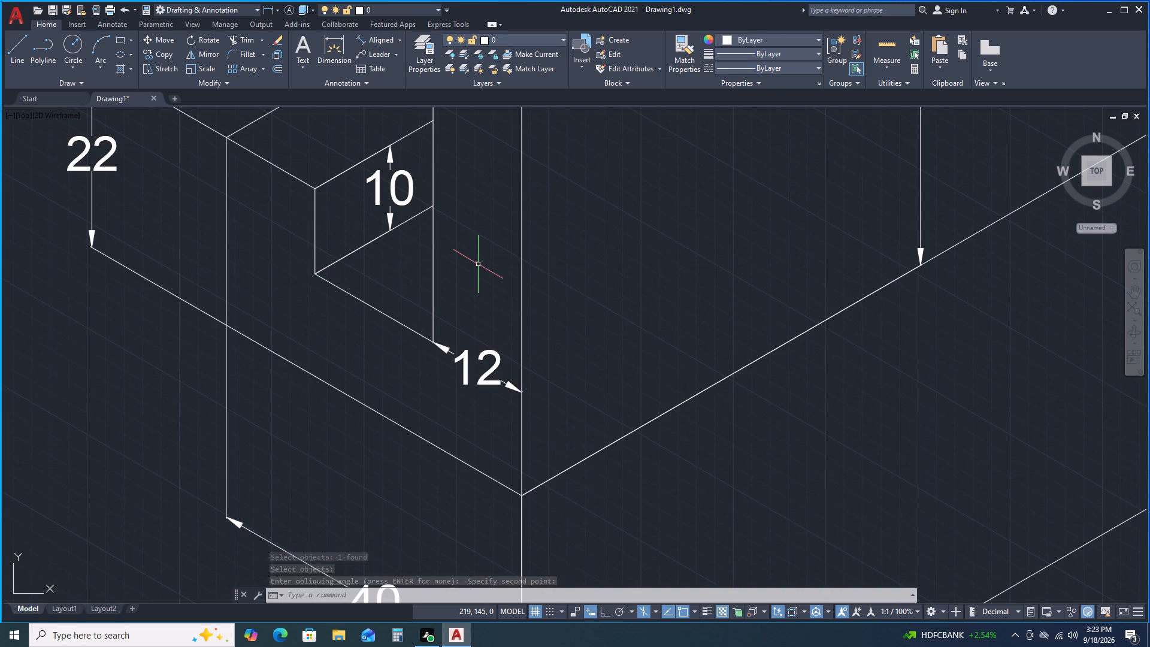
key(space)
drag(510, 332, 478, 264)
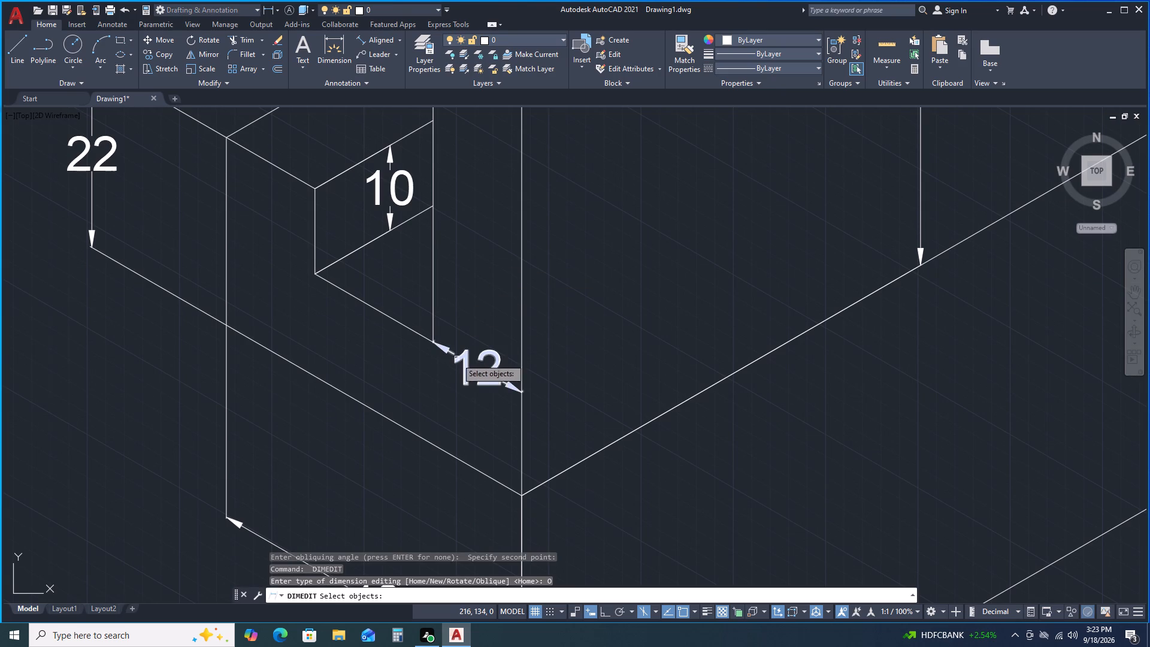
double_click(467, 360)
right_click(483, 288)
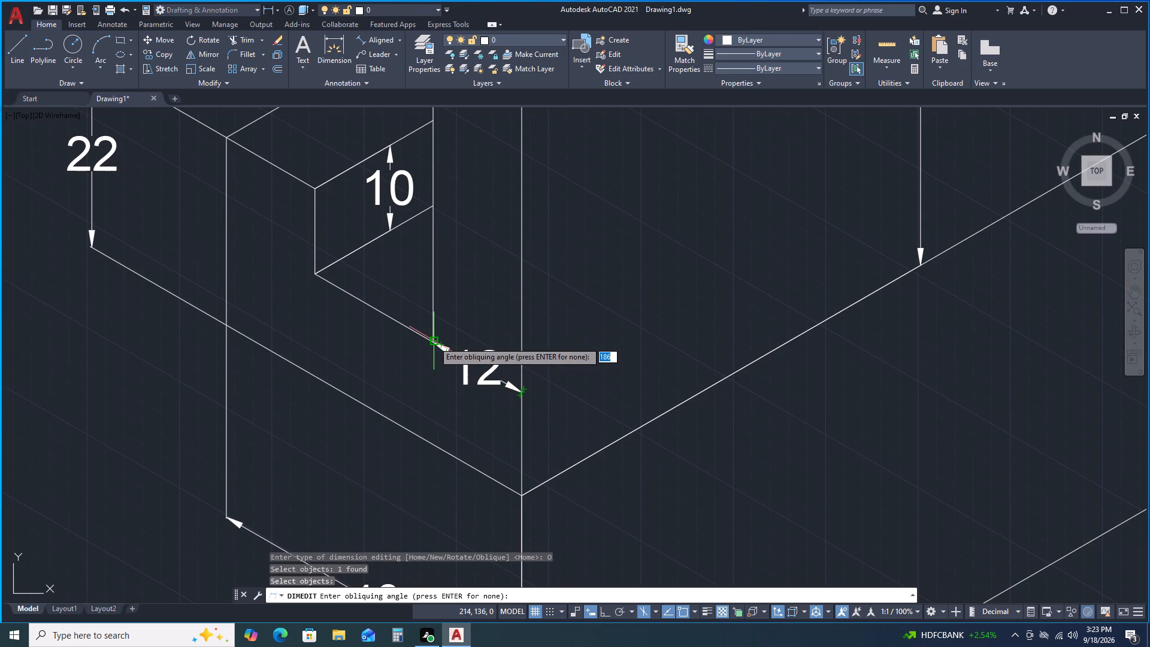
double_click(434, 341)
triple_click(423, 338)
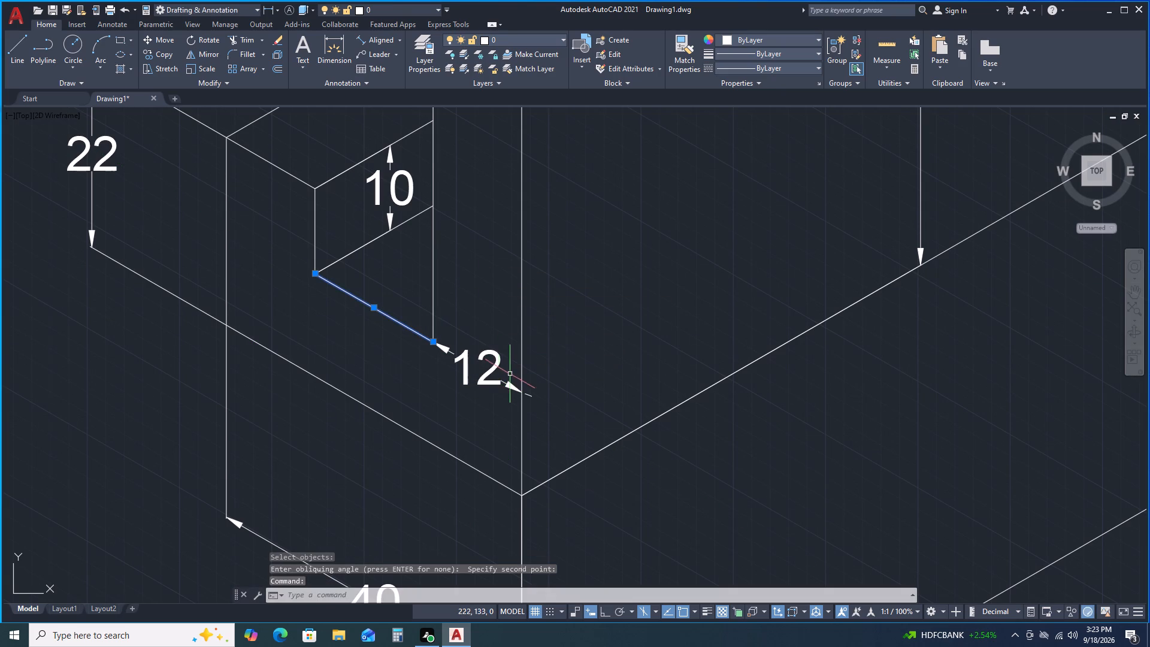
key(Escape)
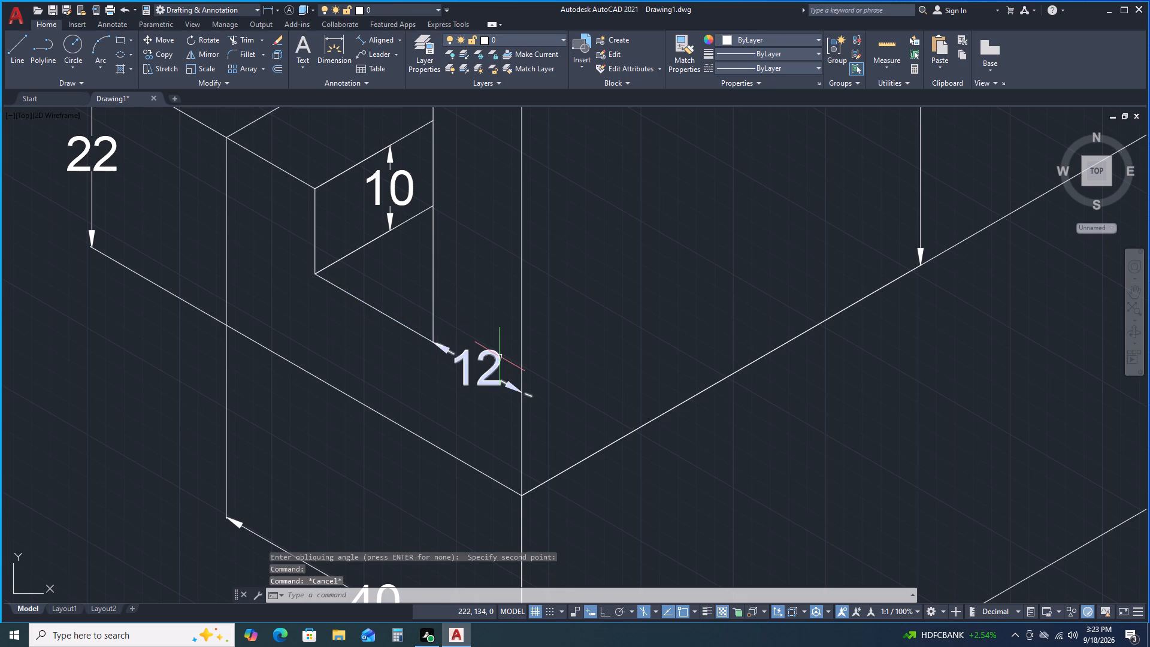
Undo the last oblique edit on the web's 12 thickness dimension.
scroll(535, 391, down, 1)
scroll(535, 391, up, 2)
scroll(535, 391, down, 1)
scroll(535, 391, up, 1)
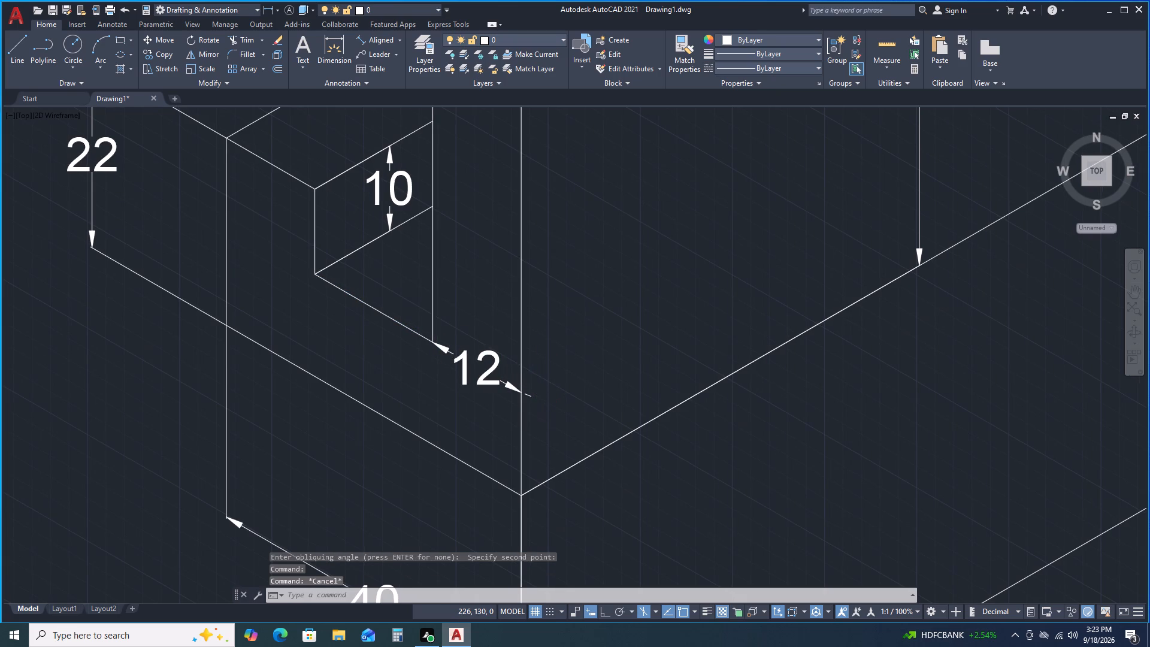
scroll(534, 391, up, 1)
scroll(534, 391, down, 3)
key(ctrl+z)
key(ctrl+z)
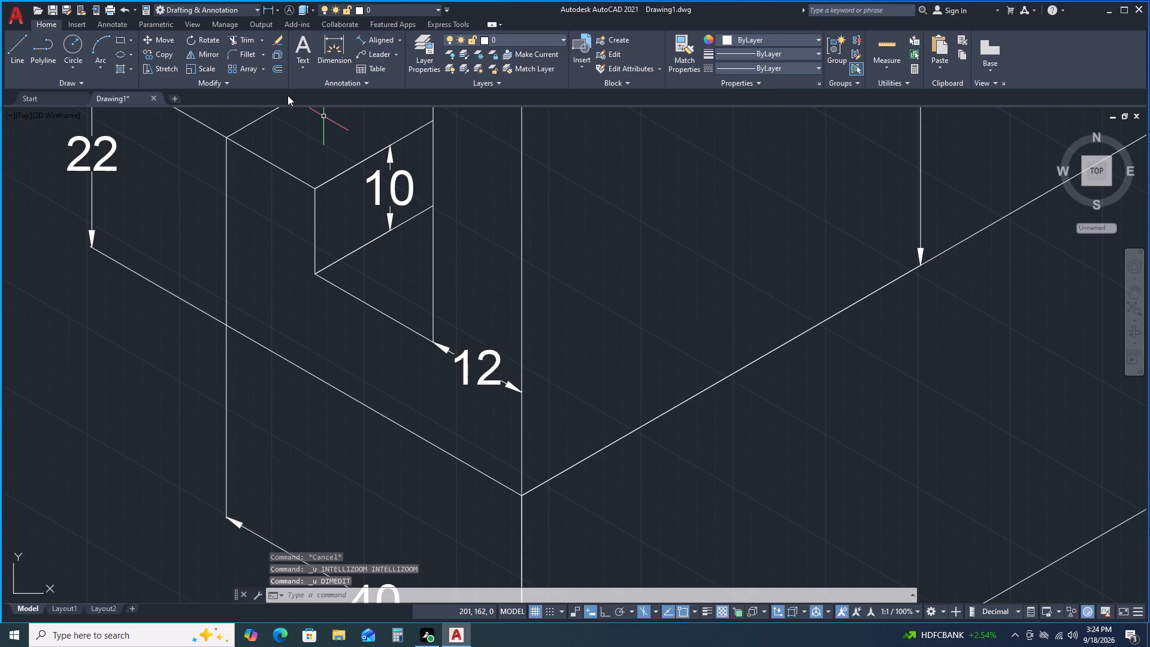
Oblique the web's 12 thickness dimension using two points along the block's vertical front edge, starting at its bottom corner.
text(DIM)
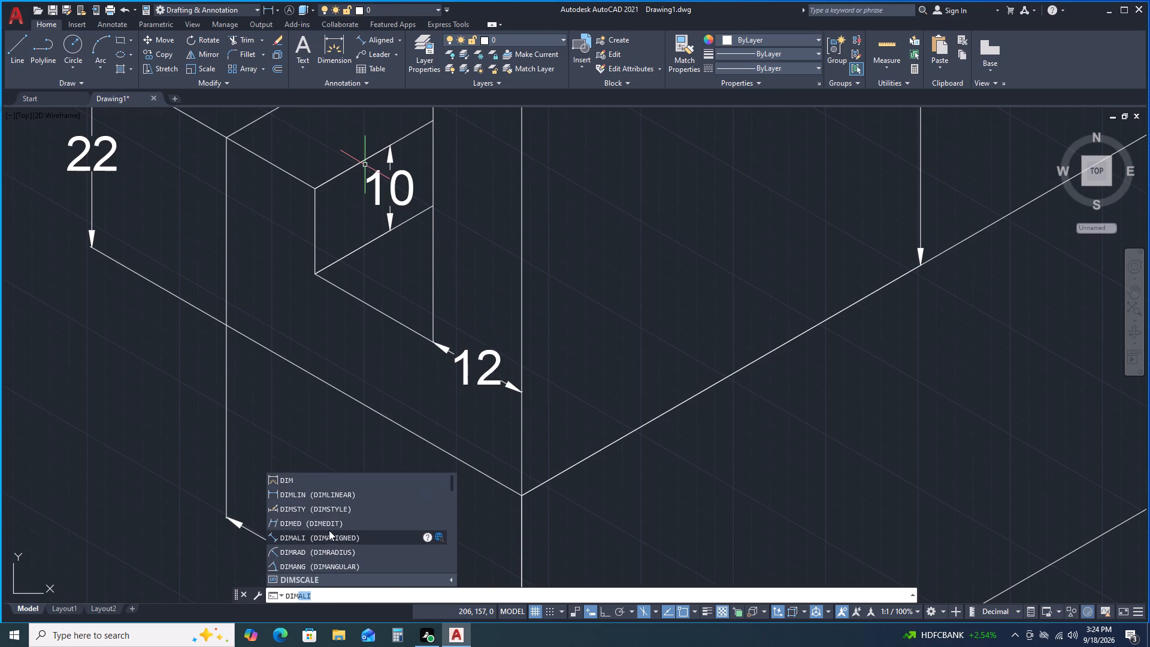
double_click(329, 527)
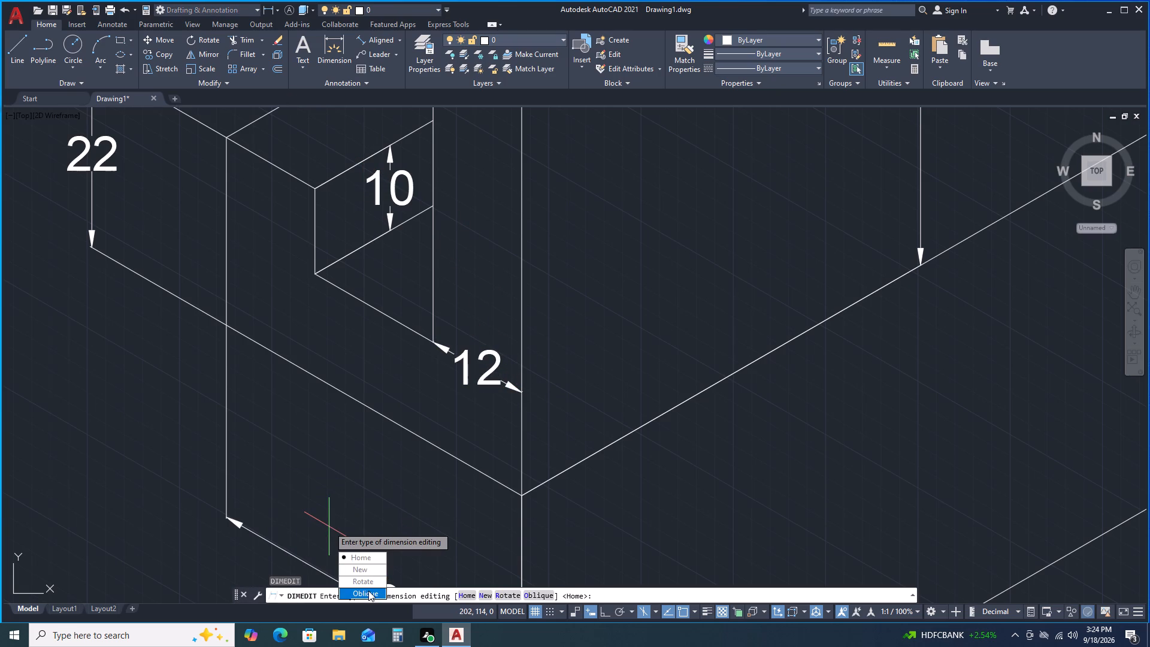
drag(368, 591, 329, 527)
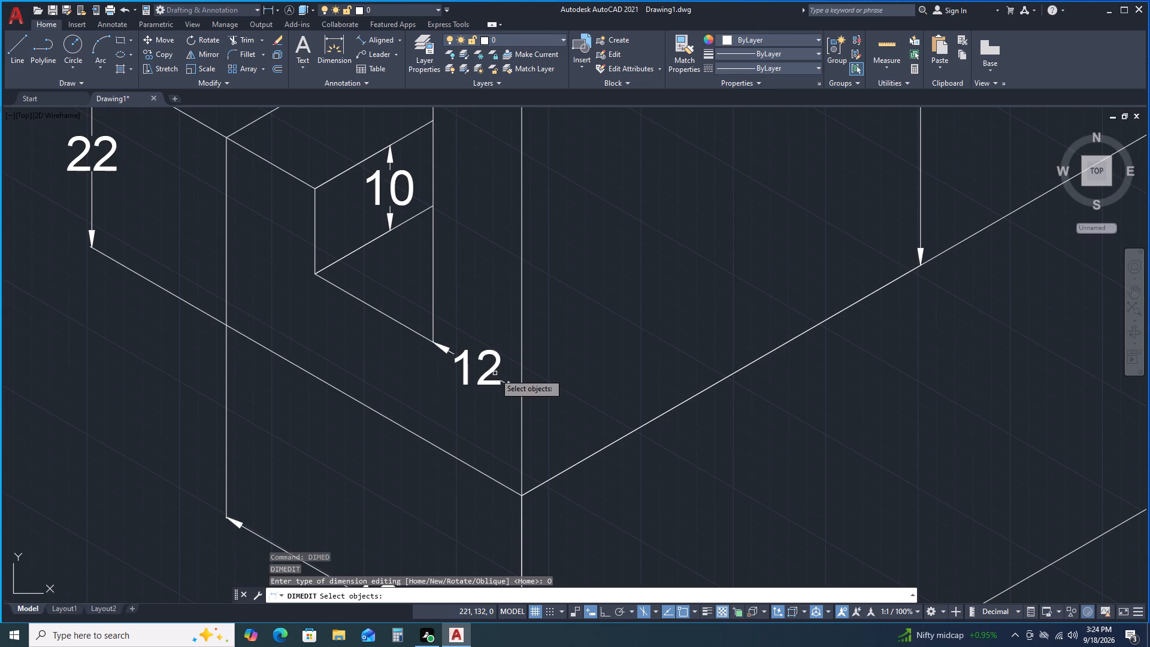
click(489, 374)
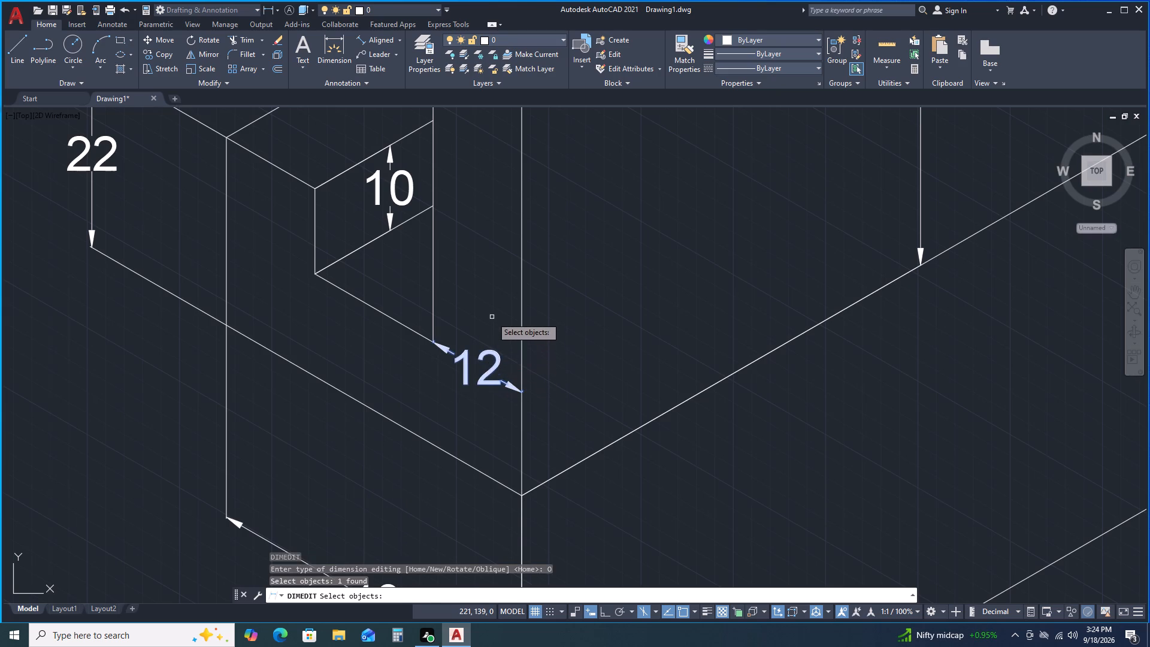
right_click(492, 317)
click(521, 497)
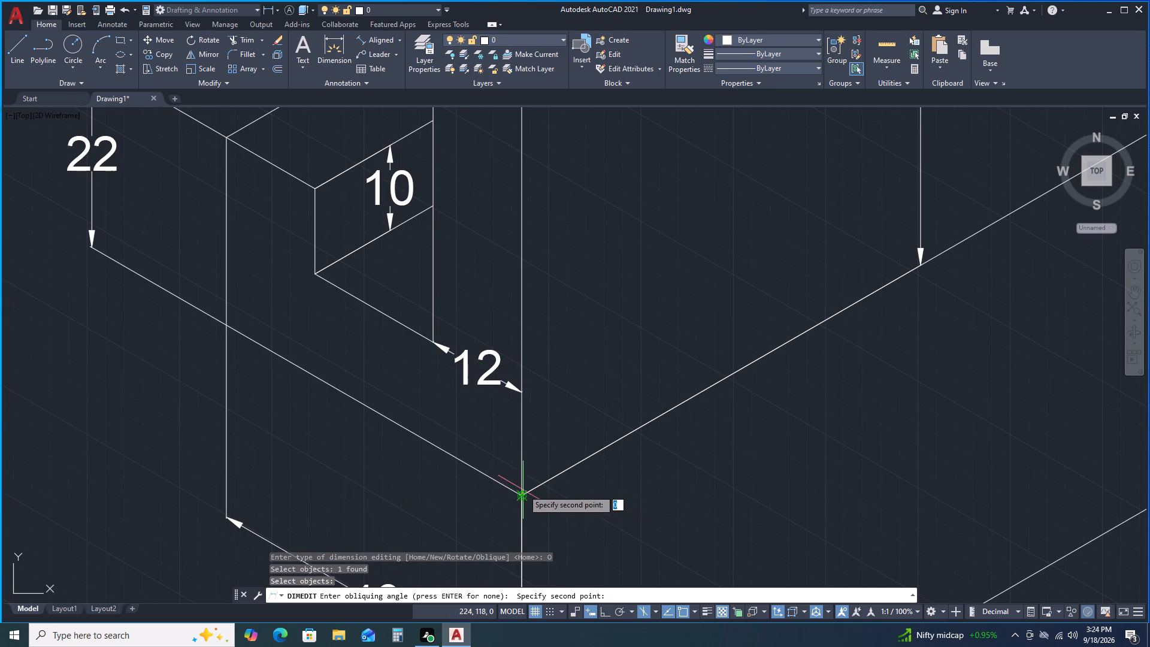
double_click(523, 477)
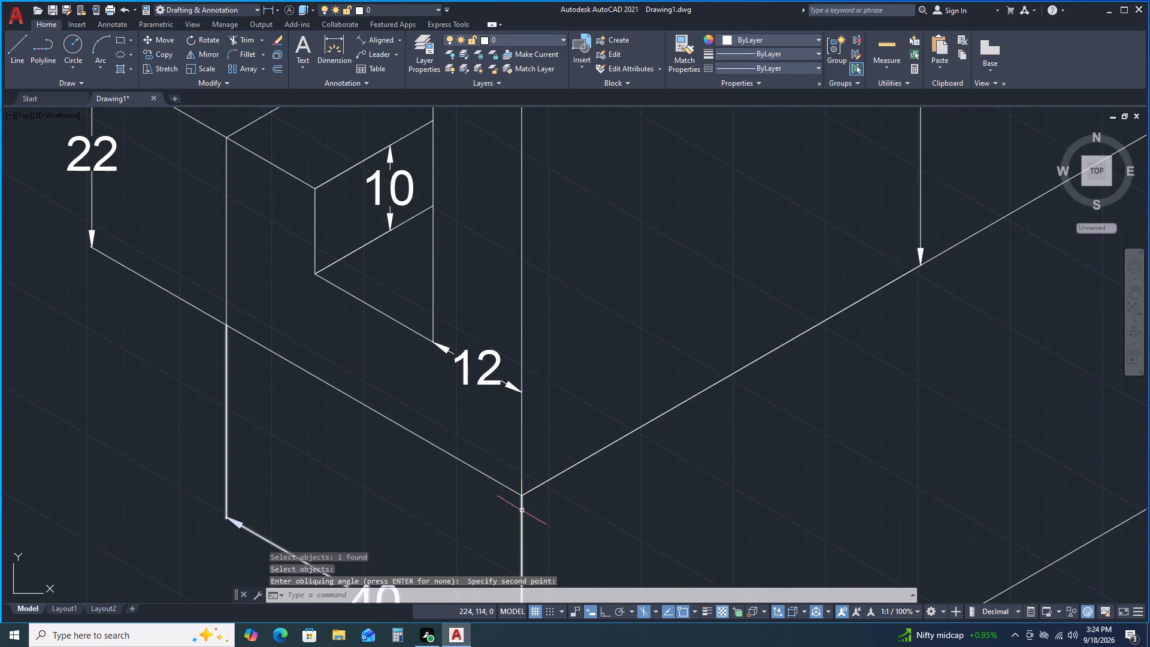
Examine the web's 12 dimension up close, the overall dimensioned drawing, and the 40 and 100 dimensions below the block.
scroll(516, 414, up, 1)
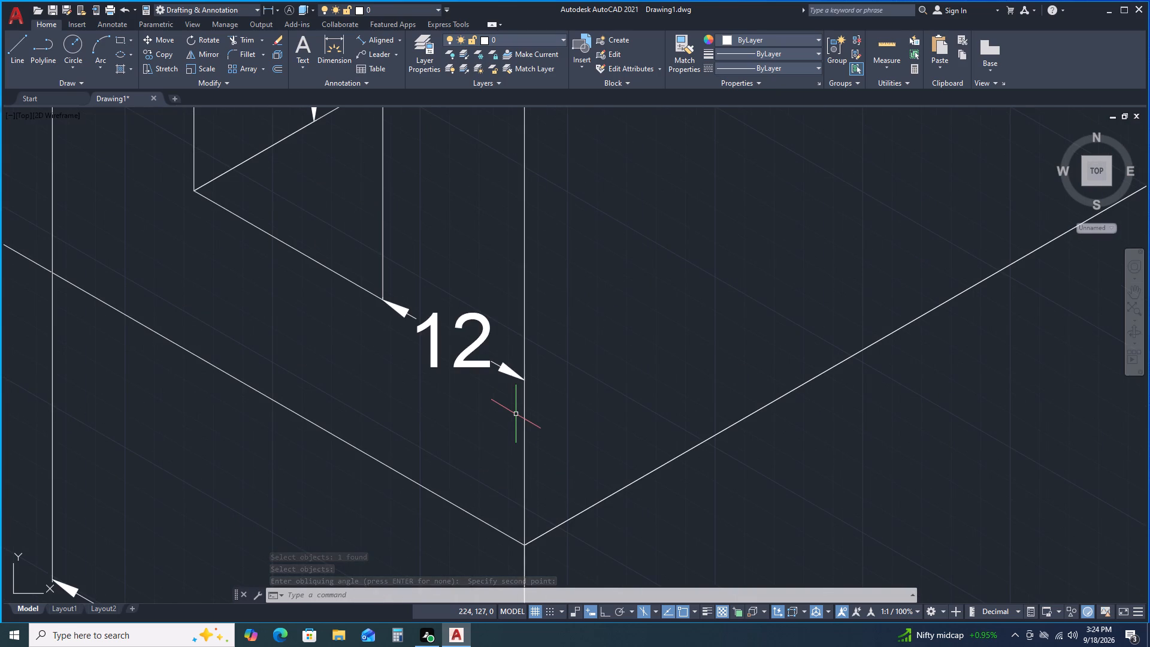
scroll(516, 412, down, 1)
scroll(516, 411, up, 1)
scroll(516, 411, down, 1)
scroll(516, 405, up, 1)
scroll(516, 405, down, 1)
scroll(516, 405, up, 2)
scroll(516, 397, down, 1)
scroll(516, 397, up, 1)
scroll(516, 397, down, 1)
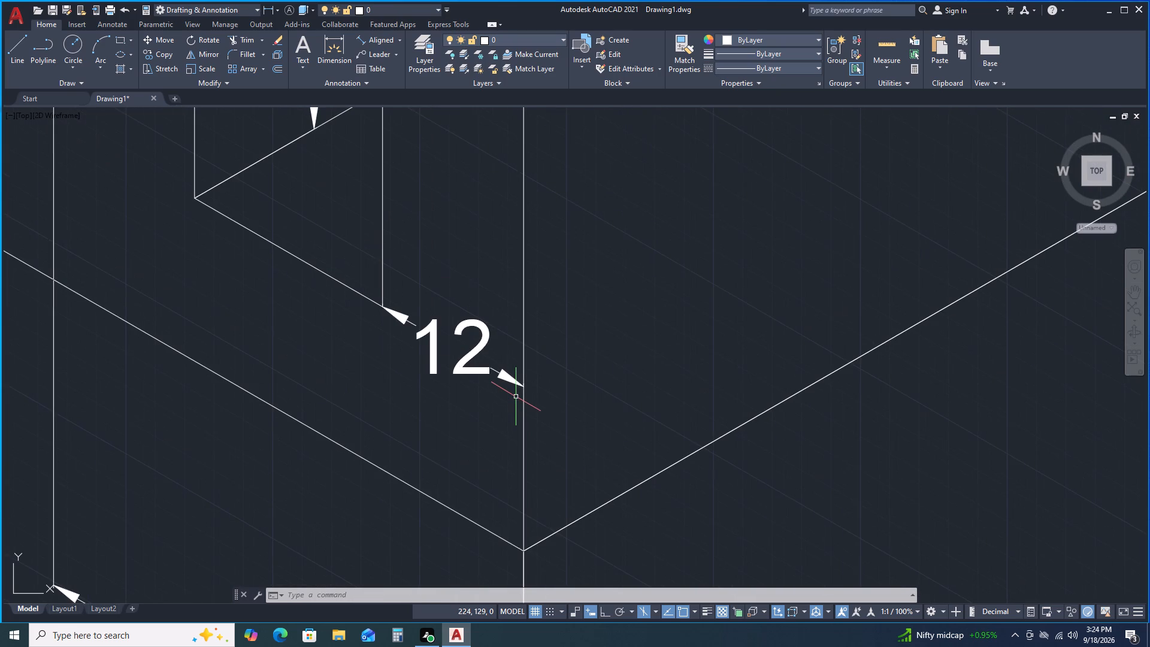
scroll(516, 395, up, 1)
scroll(516, 395, down, 1)
scroll(516, 395, up, 2)
scroll(507, 434, down, 2)
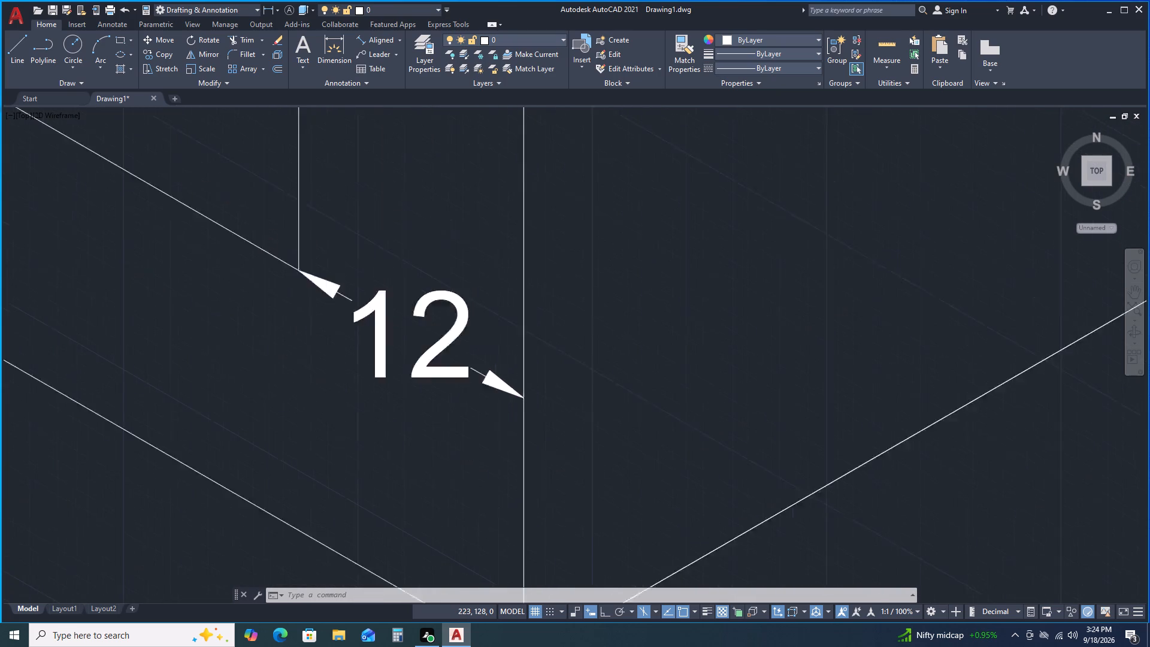
scroll(510, 431, up, 1)
scroll(510, 431, down, 1)
scroll(510, 431, up, 1)
scroll(510, 431, down, 1)
scroll(512, 391, up, 1)
scroll(512, 391, down, 2)
scroll(552, 344, up, 1)
scroll(552, 344, down, 1)
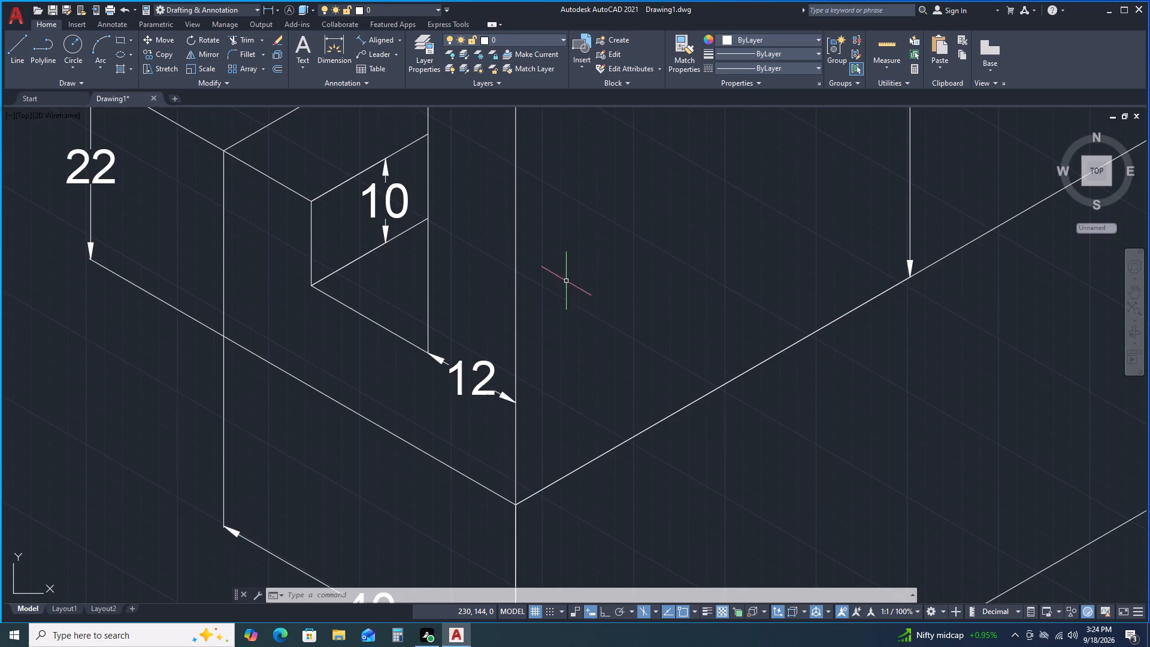
scroll(566, 265, down, 3)
middle_drag(588, 231, 568, 306)
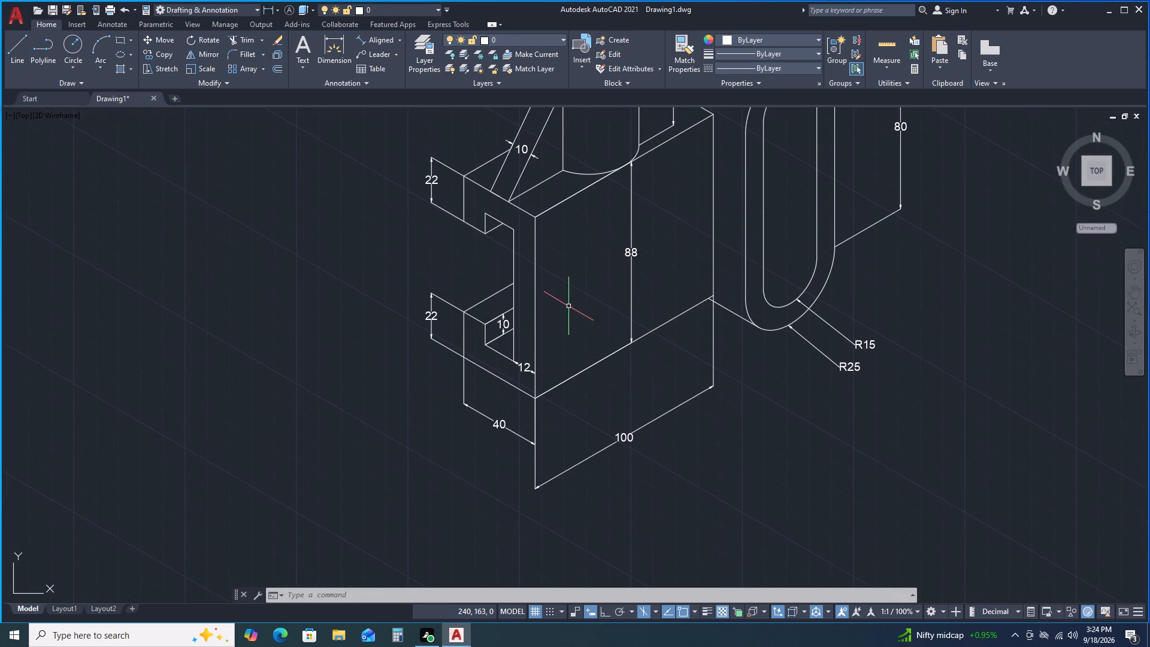
scroll(627, 157, up, 1)
scroll(627, 157, down, 2)
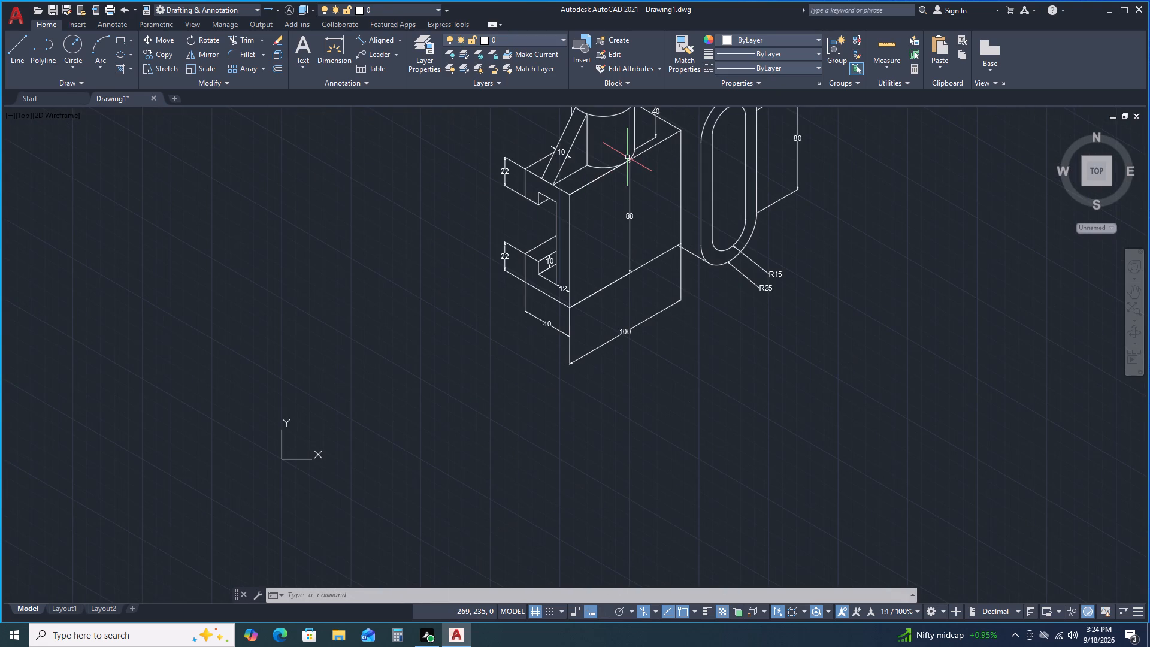
middle_drag(597, 263, 570, 327)
middle_click(570, 327)
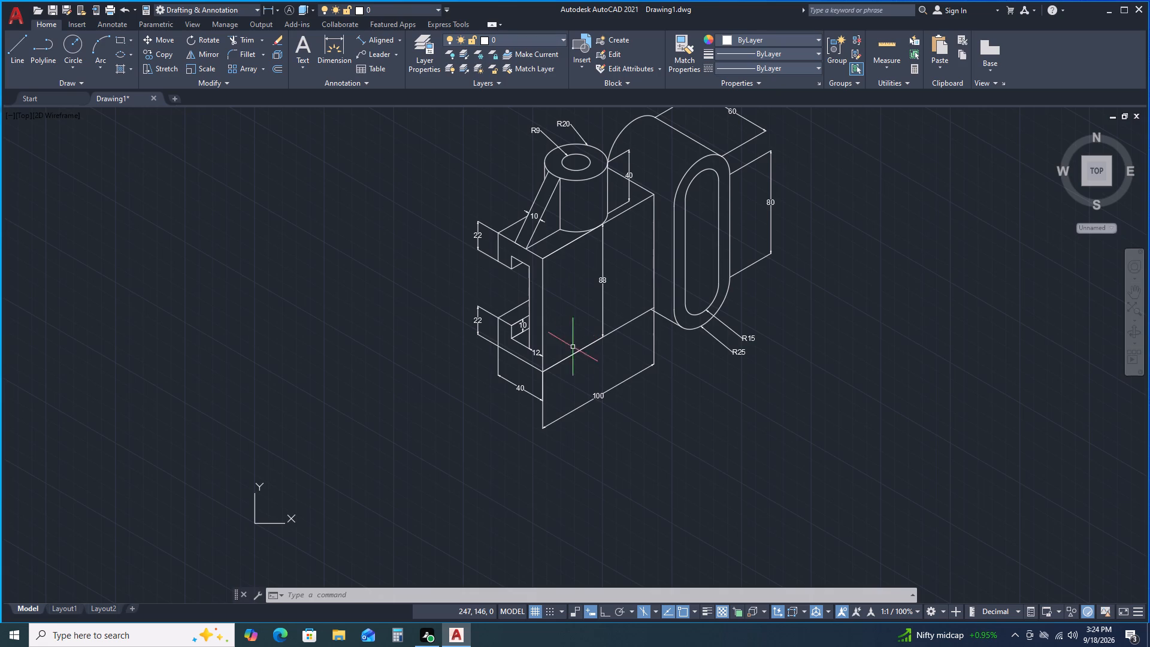
scroll(581, 439, up, 1)
scroll(582, 438, down, 2)
scroll(582, 438, up, 1)
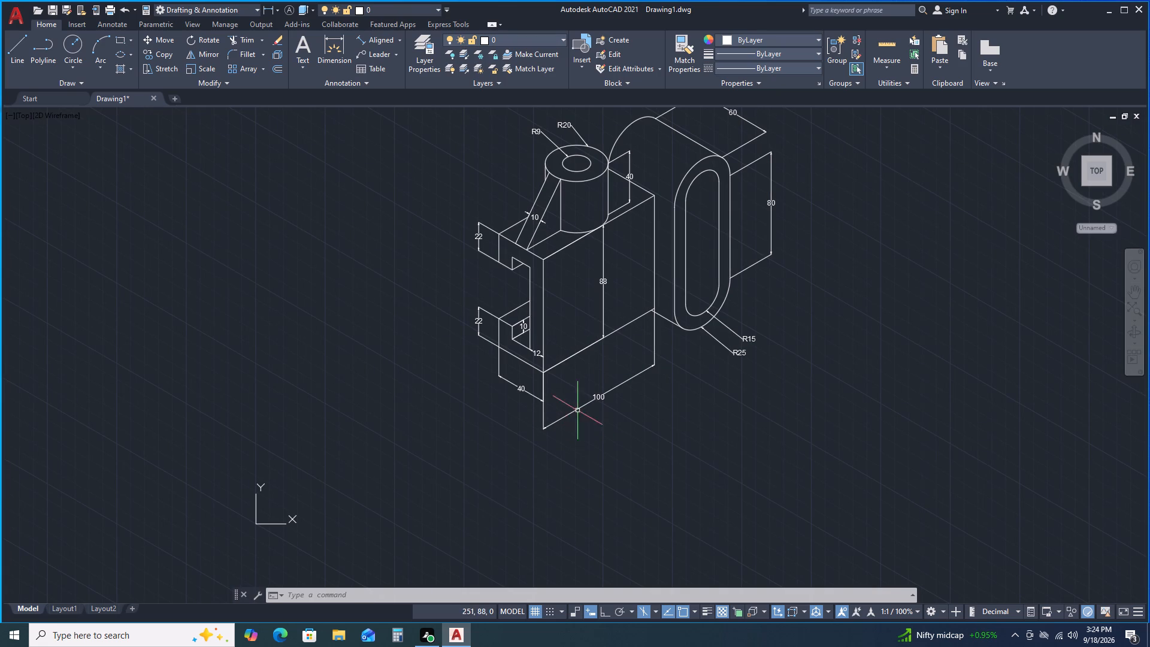
scroll(566, 419, up, 1)
scroll(566, 420, down, 2)
scroll(568, 421, up, 4)
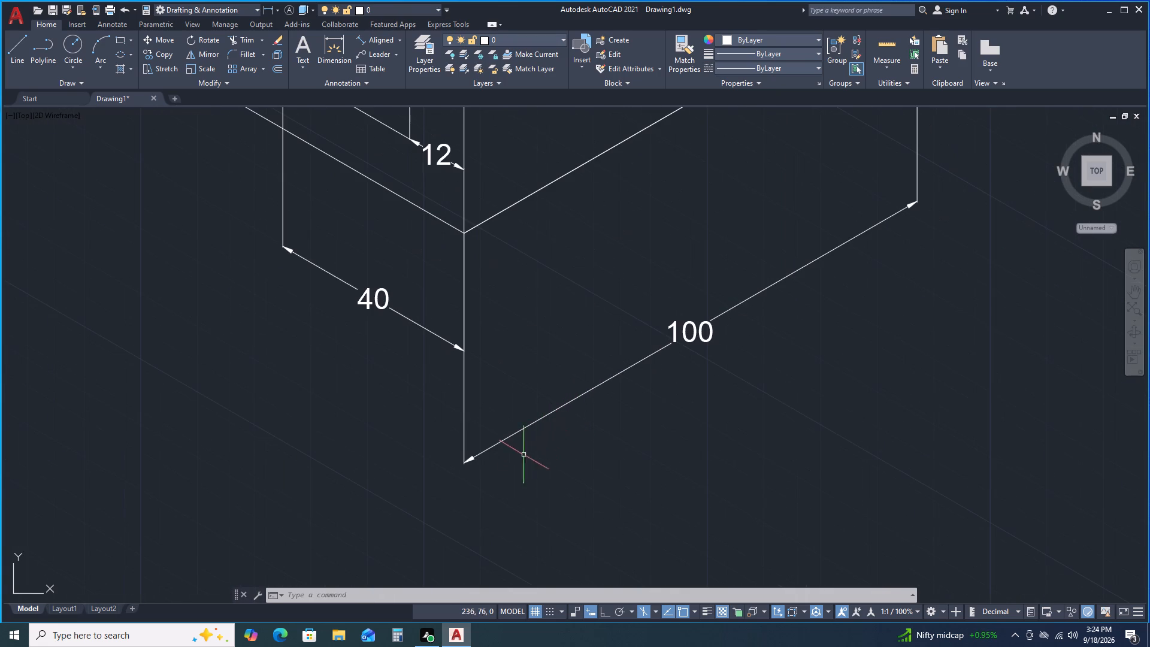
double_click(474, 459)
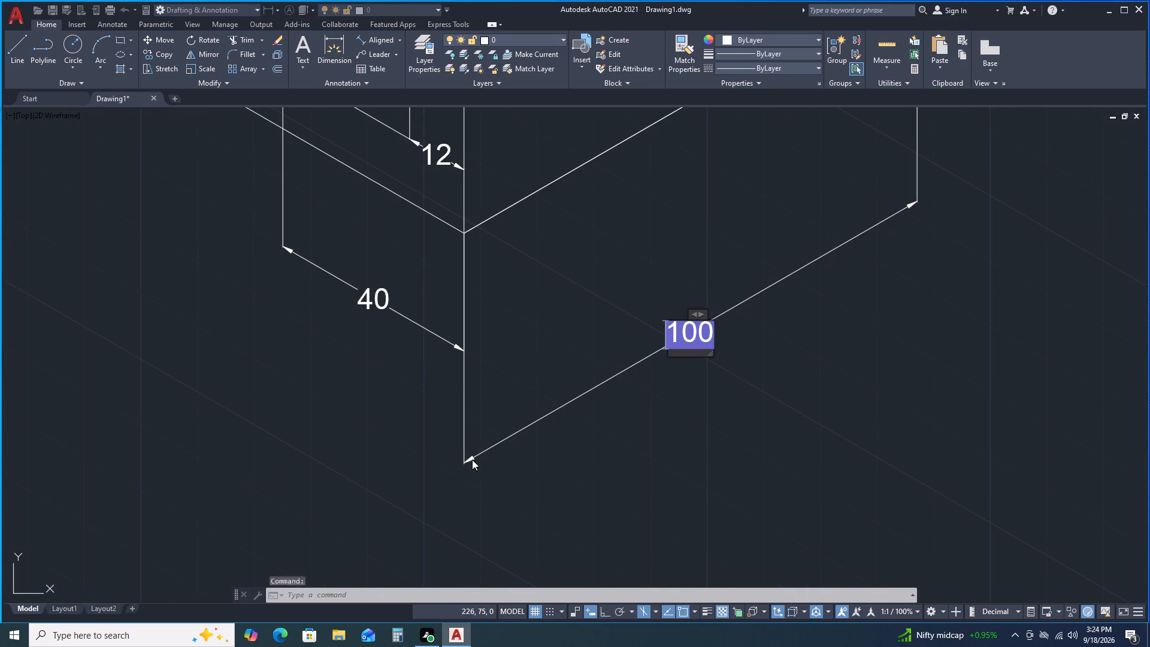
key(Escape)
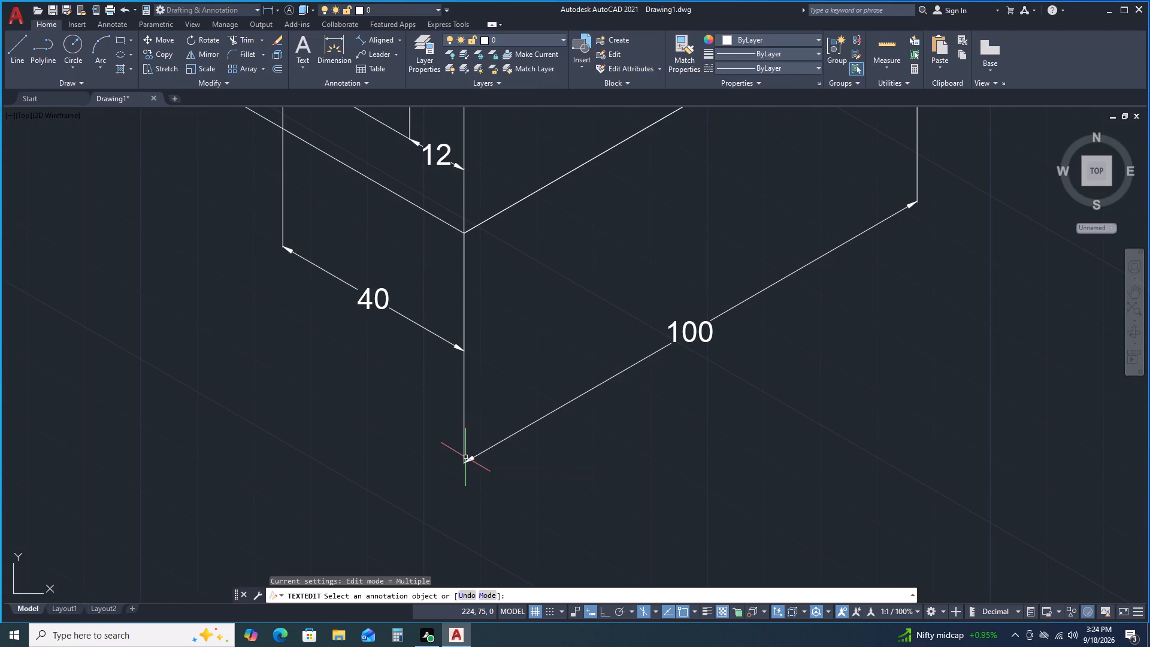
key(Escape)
With Ortho on, stretch the block's 100 length dimension line up to meet the endpoint of the 40 width dimension line.
click(470, 458)
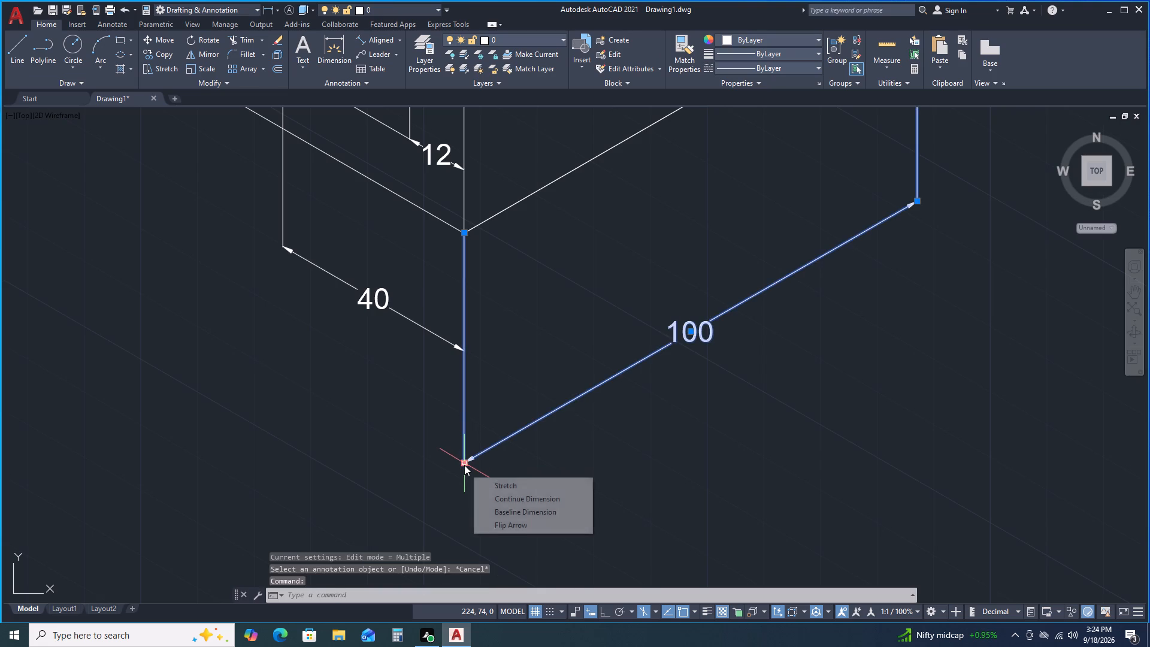
double_click(464, 465)
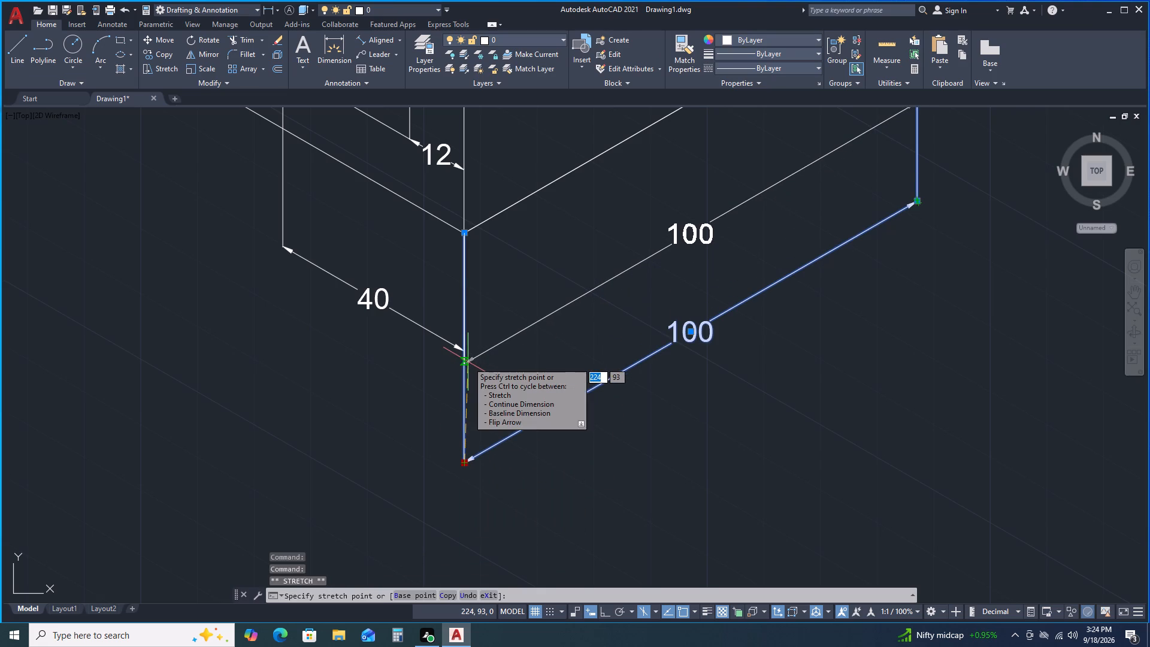
key(F8)
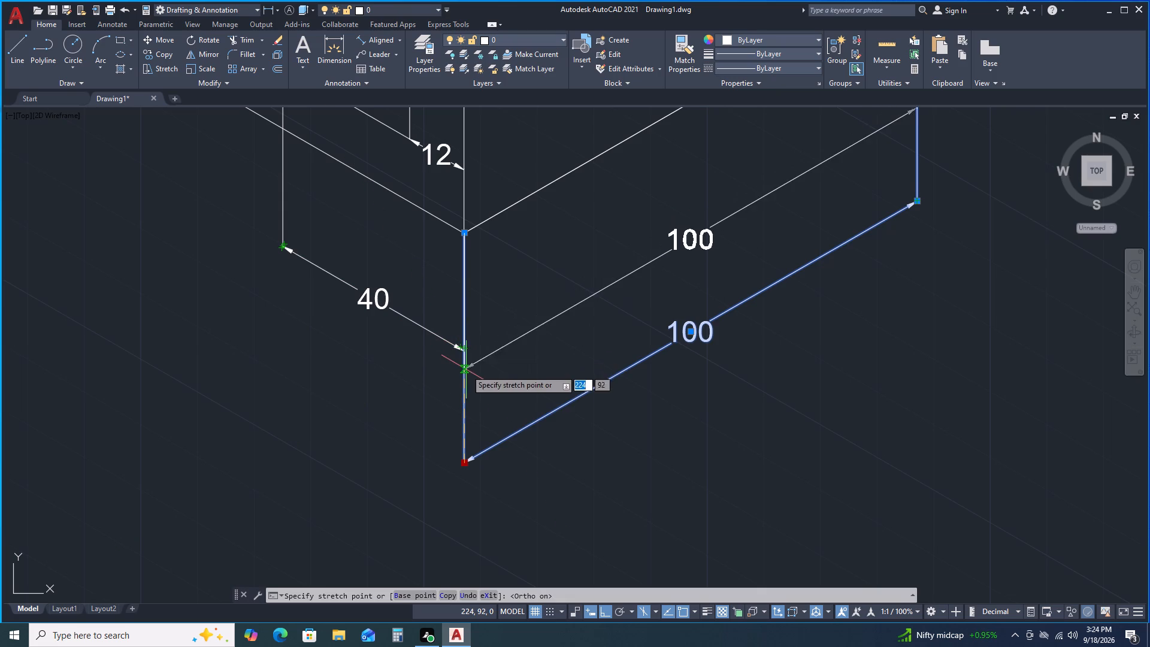
scroll(466, 368, down, 2)
scroll(466, 368, up, 3)
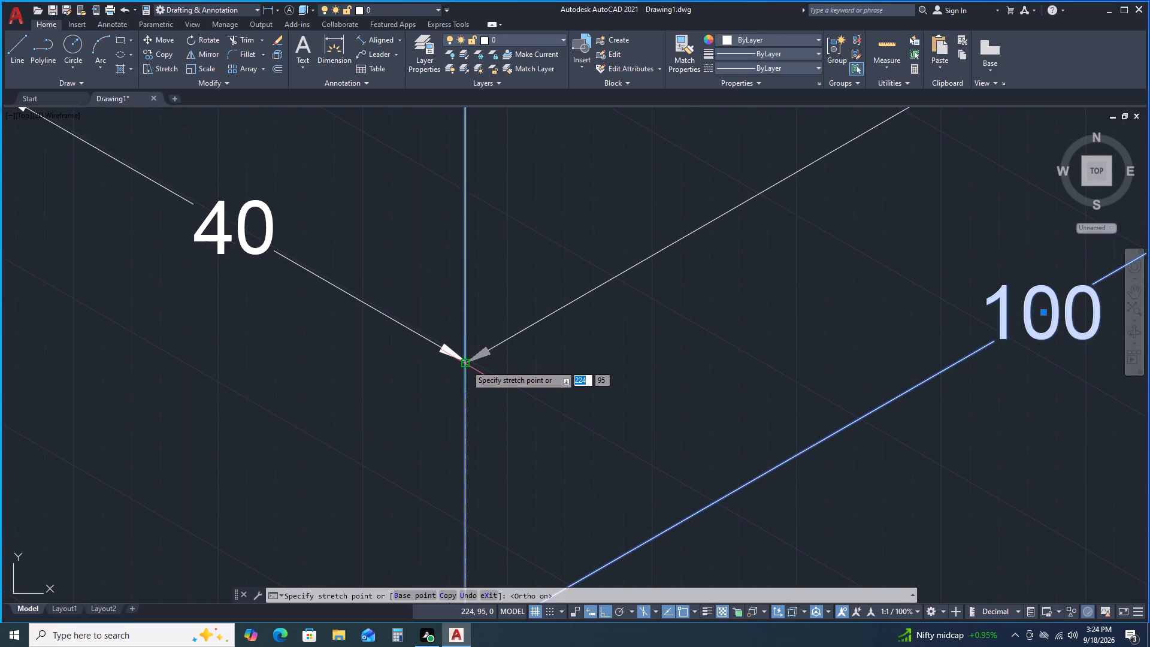
double_click(464, 358)
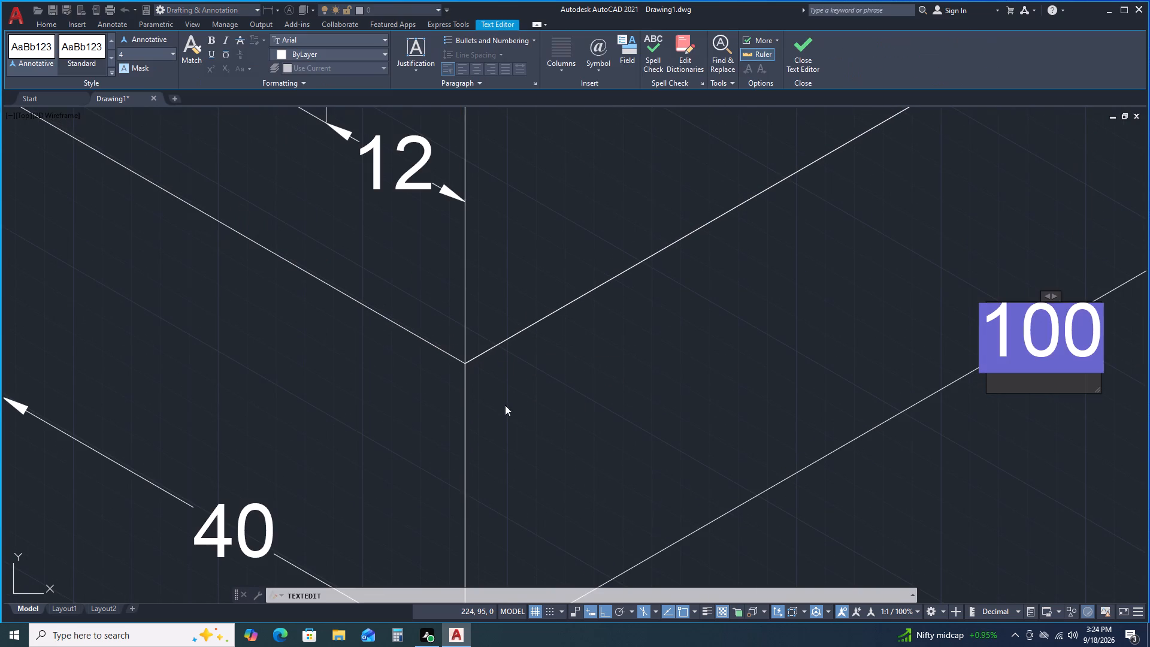
key(Escape)
scroll(531, 439, up, 1)
scroll(534, 436, down, 3)
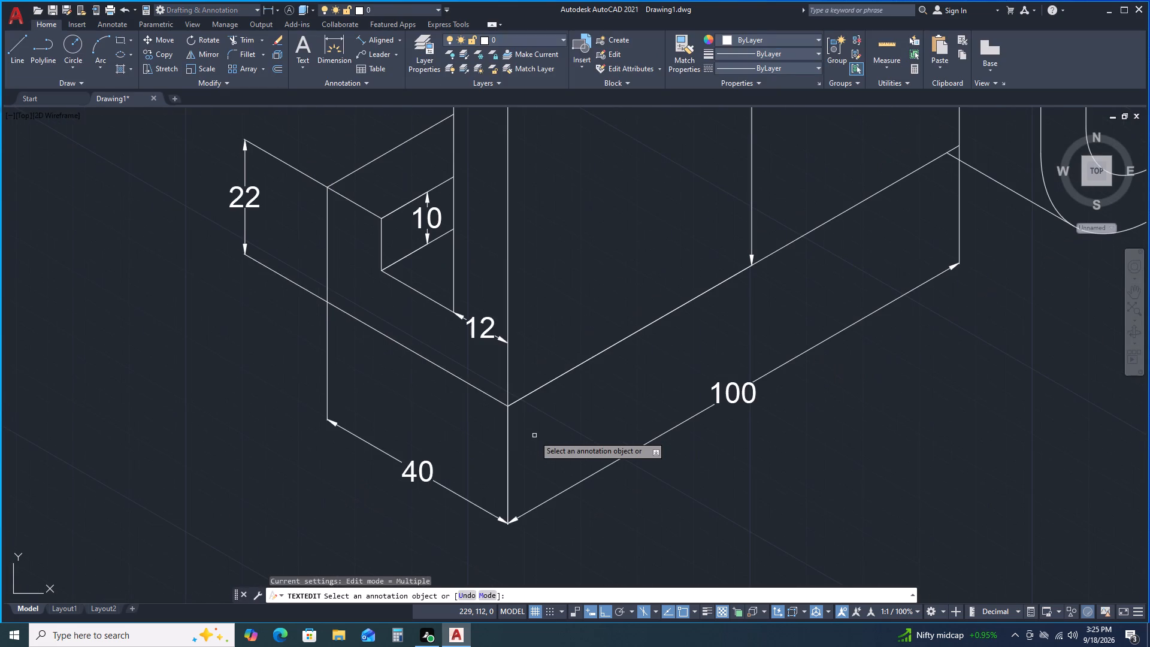
scroll(534, 436, down, 1)
key(Escape)
Examine where the 40 and 100 dimension lines meet, and review the whole dimensioned drawing at its extents.
scroll(519, 506, up, 3)
scroll(519, 503, down, 1)
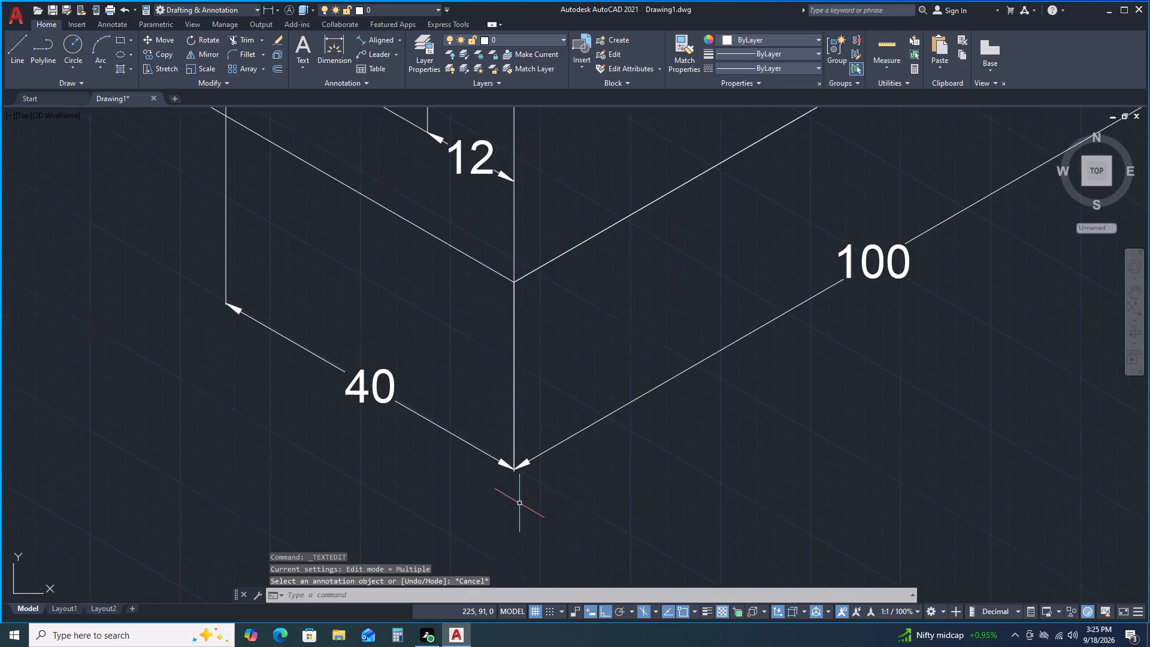
scroll(519, 497, up, 2)
scroll(519, 497, down, 1)
scroll(519, 497, up, 1)
scroll(519, 492, down, 1)
scroll(519, 491, up, 1)
scroll(521, 490, down, 3)
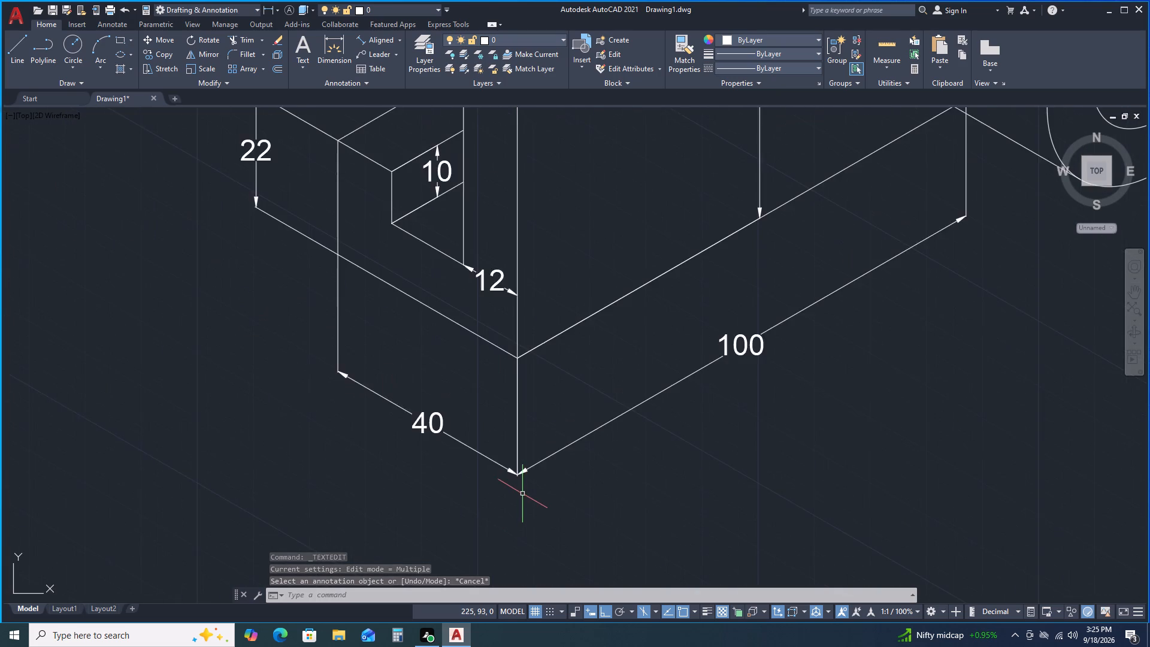
scroll(522, 494, down, 1)
scroll(689, 434, down, 2)
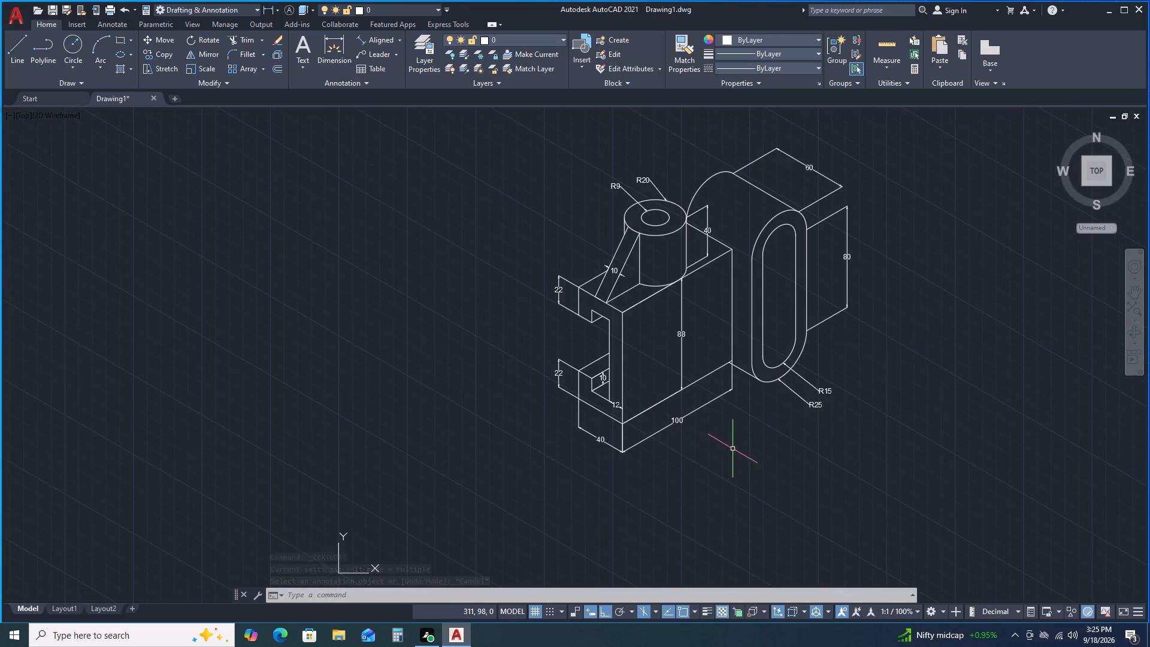
middle_click(733, 449)
middle_drag(733, 449, 725, 451)
middle_drag(724, 451, 704, 456)
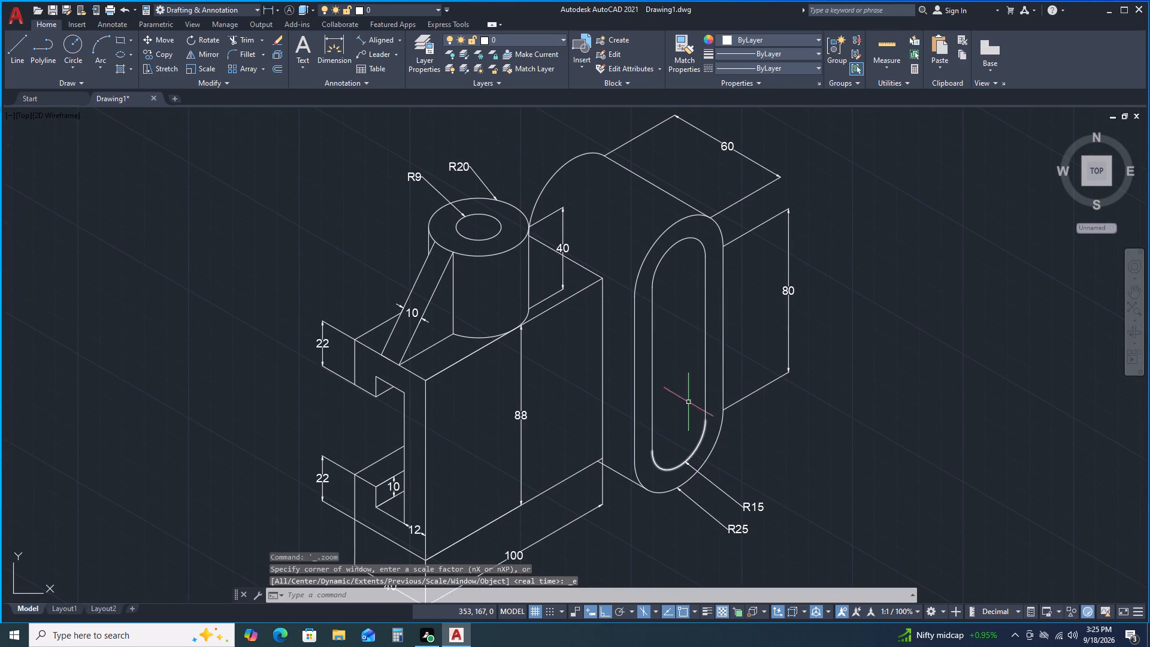
scroll(751, 376, down, 1)
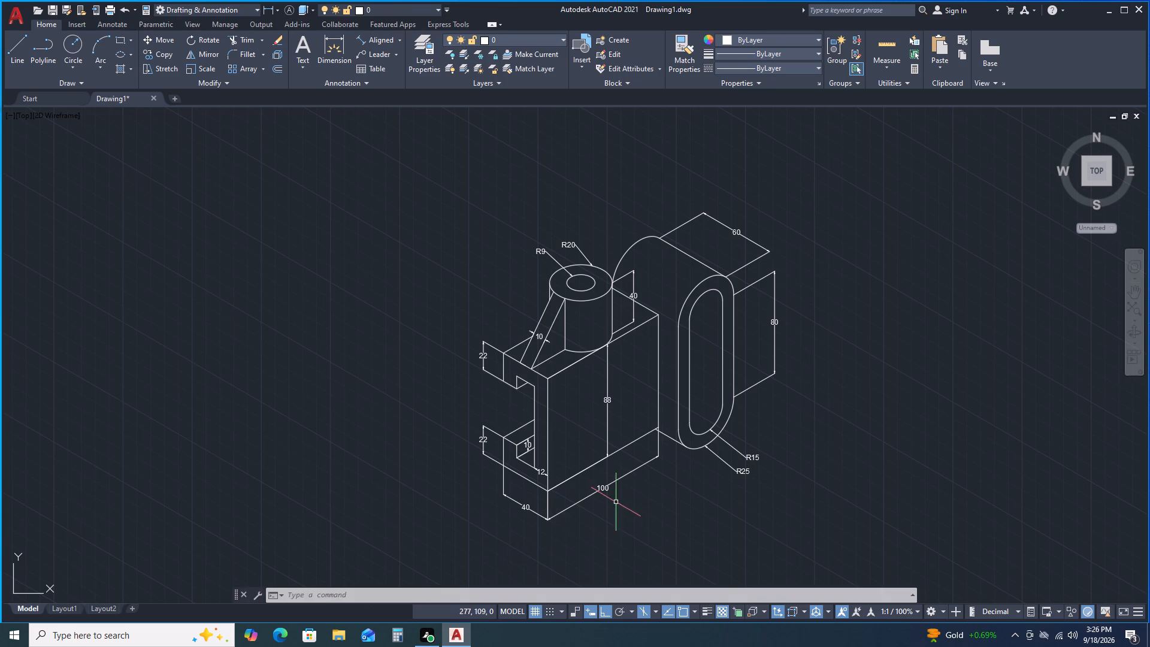
middle_drag(693, 534, 580, 497)
middle_click(577, 496)
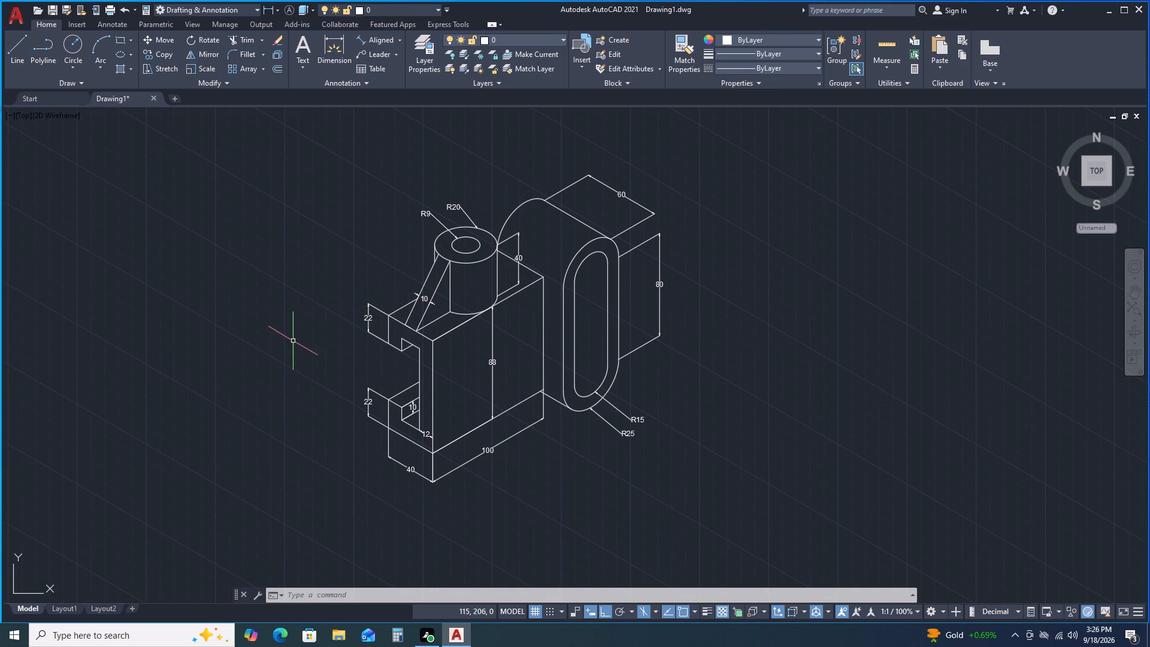
With Ortho off, draw a polyline arrowhead below the slotted plate pointing toward the block, starting width 20, ending width 0, about 41 long.
click(45, 54)
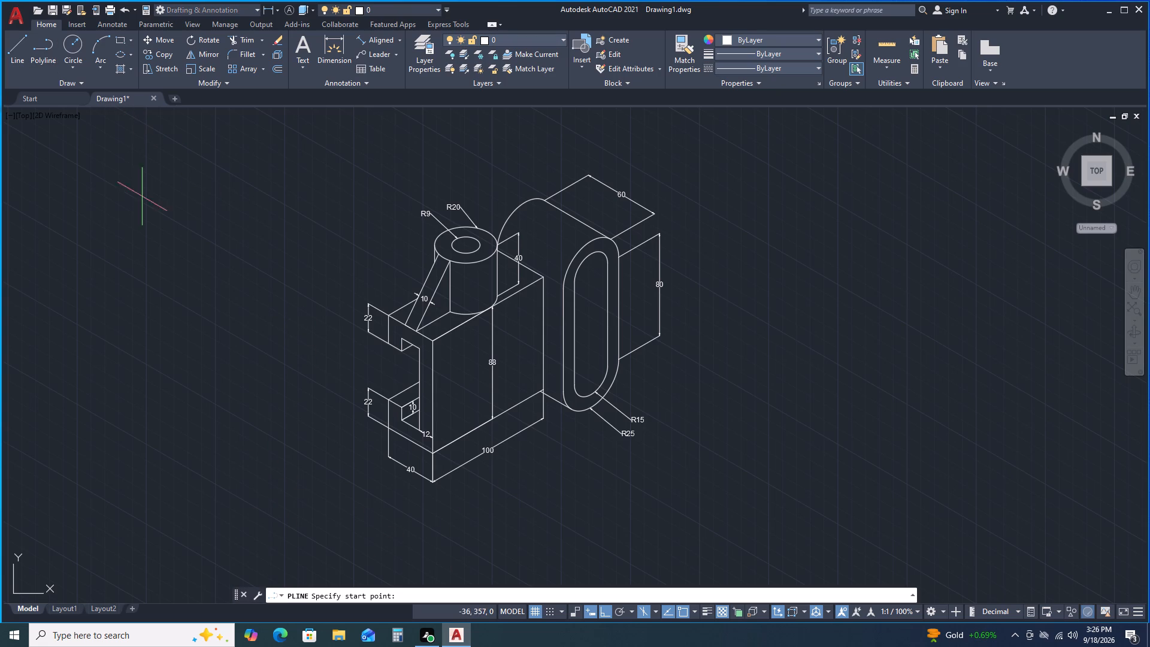
middle_drag(621, 548, 612, 478)
middle_drag(609, 465, 607, 458)
middle_click(607, 456)
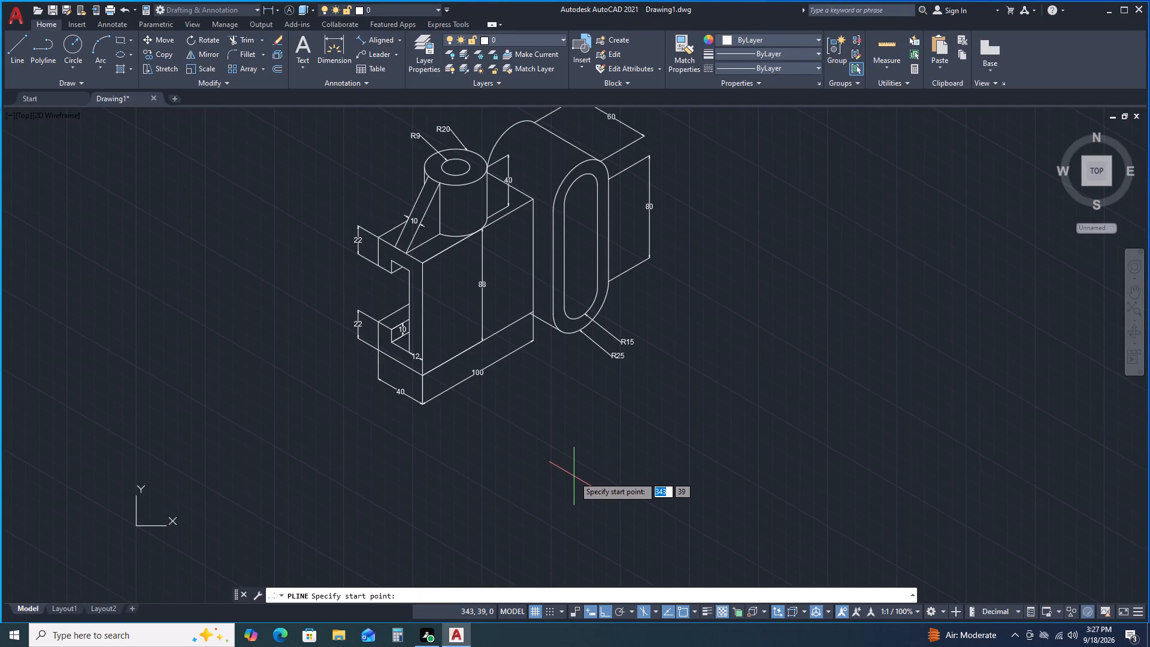
key(F8)
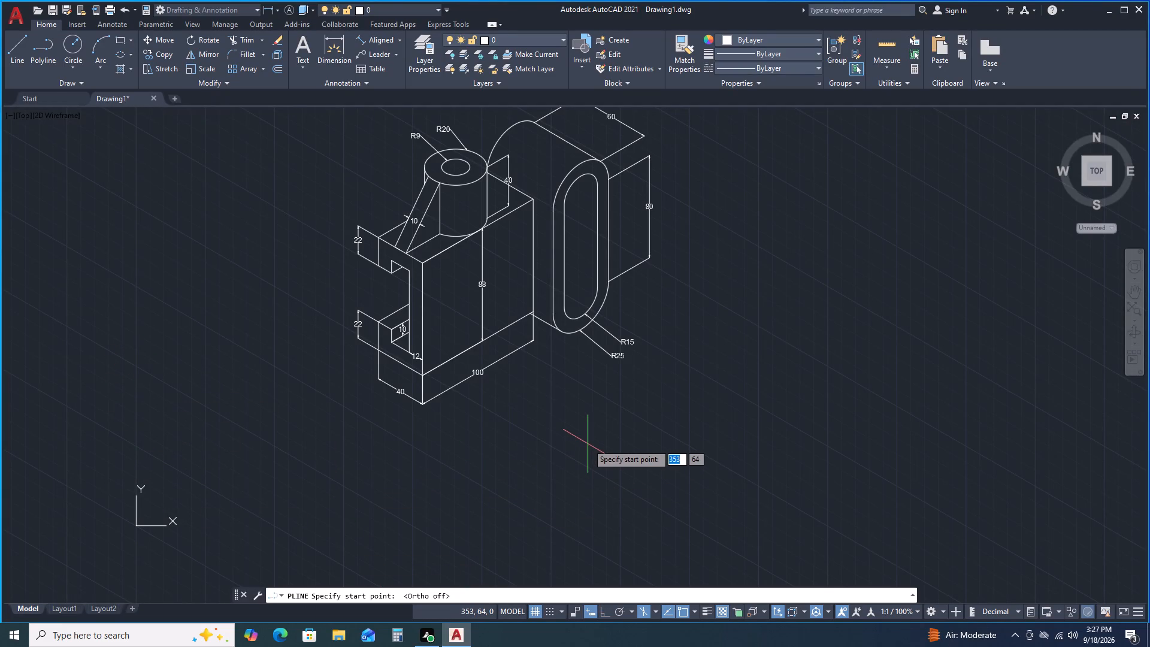
double_click(647, 429)
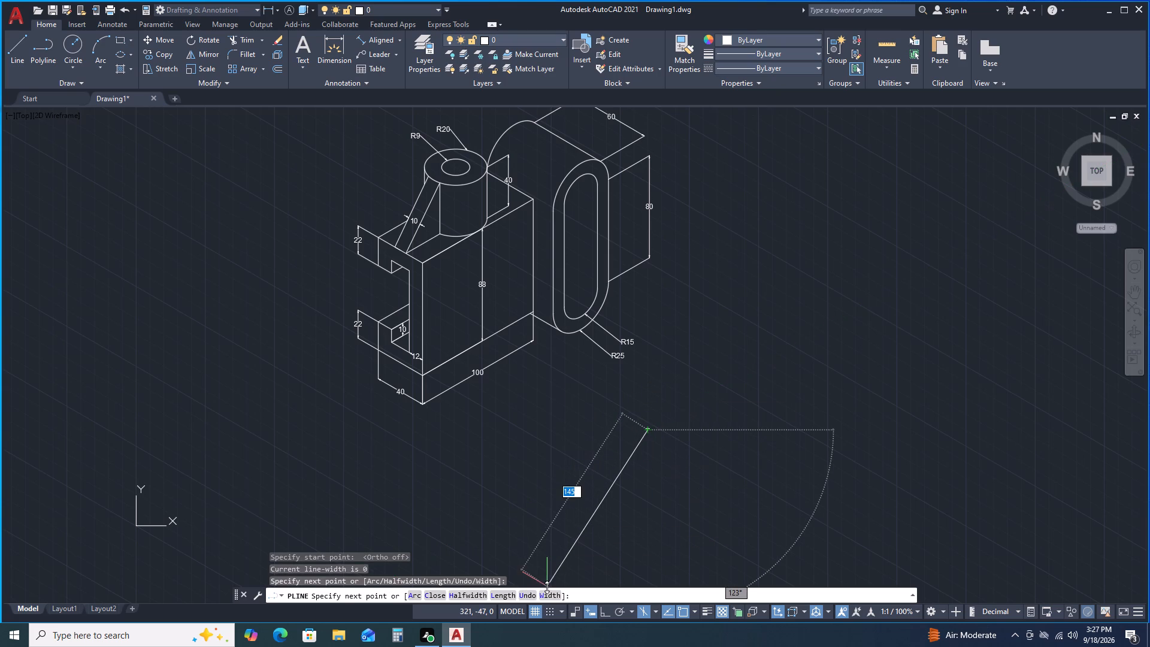
double_click(549, 592)
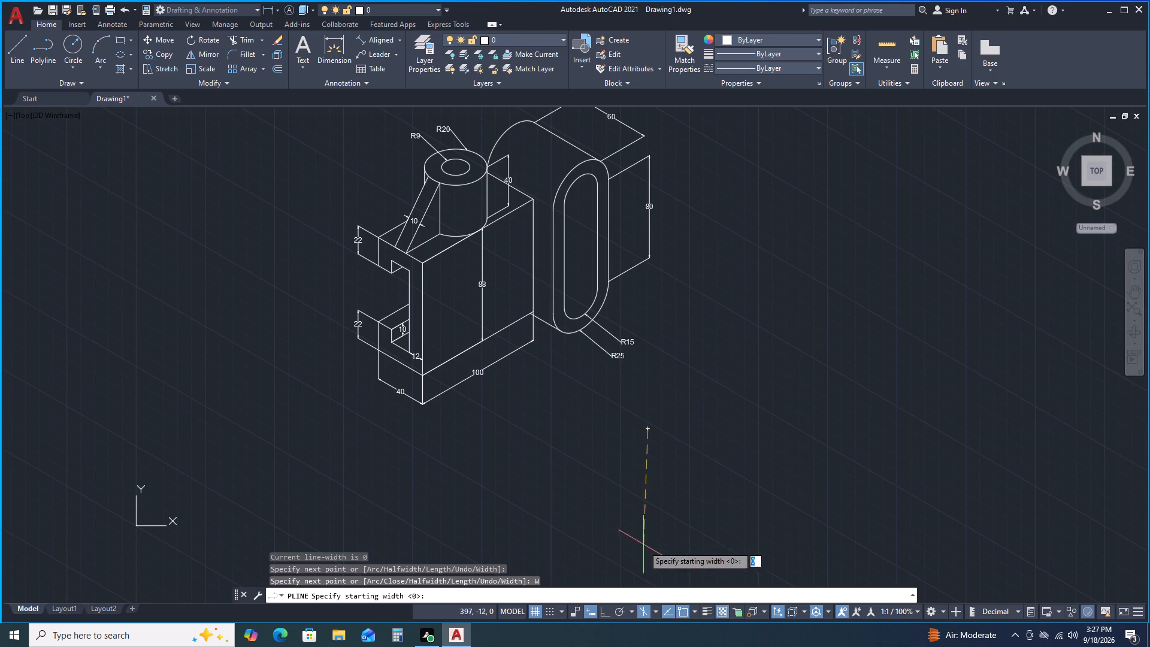
click(619, 613)
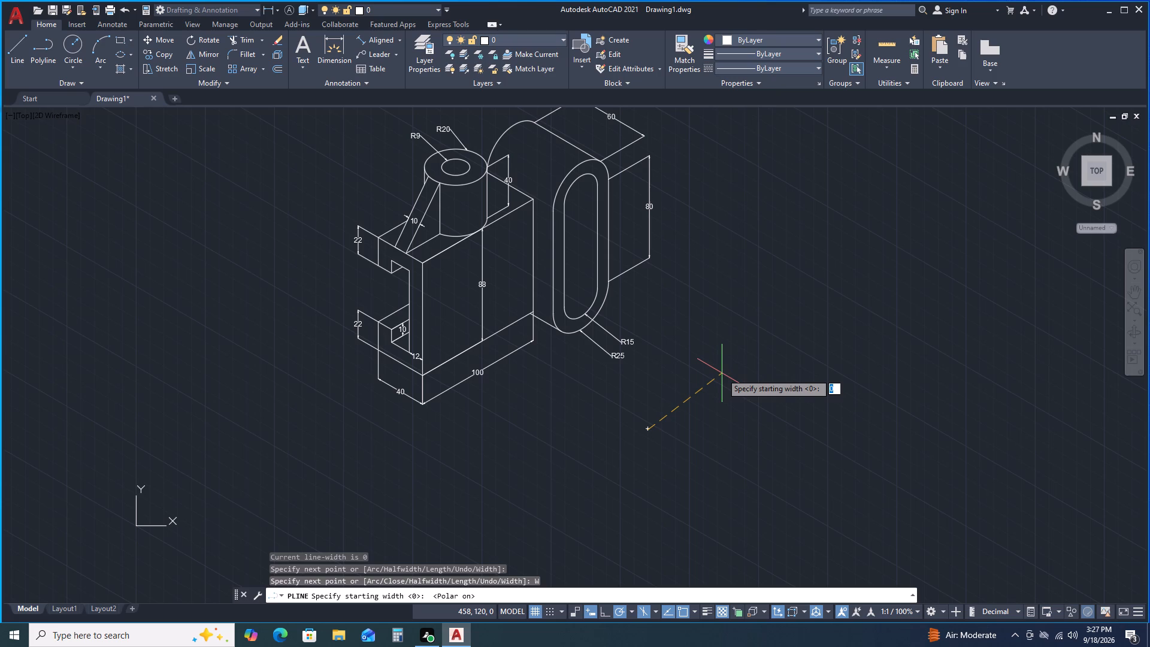
text(20)
key(Return)
key(0)
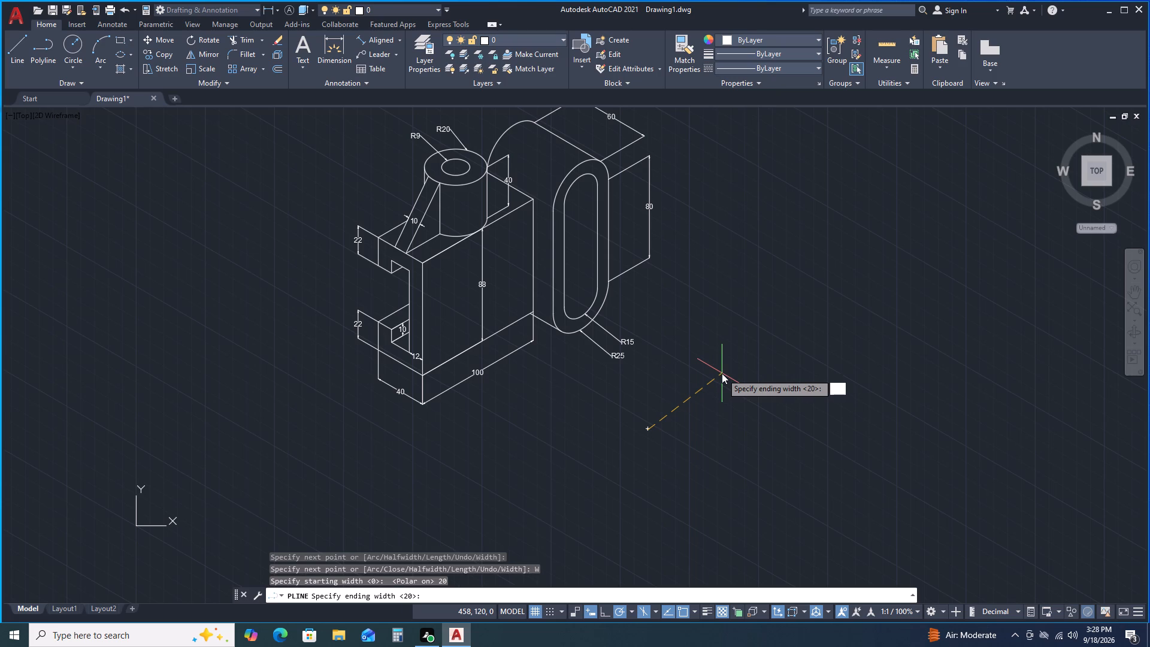
key(Return)
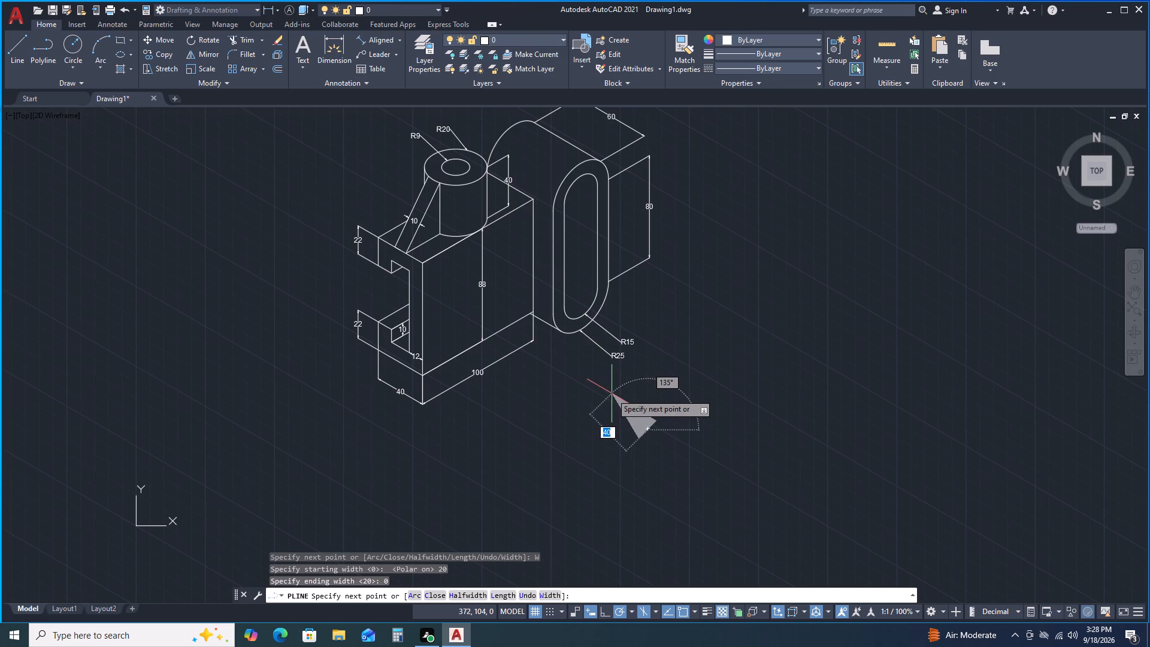
scroll(612, 394, up, 2)
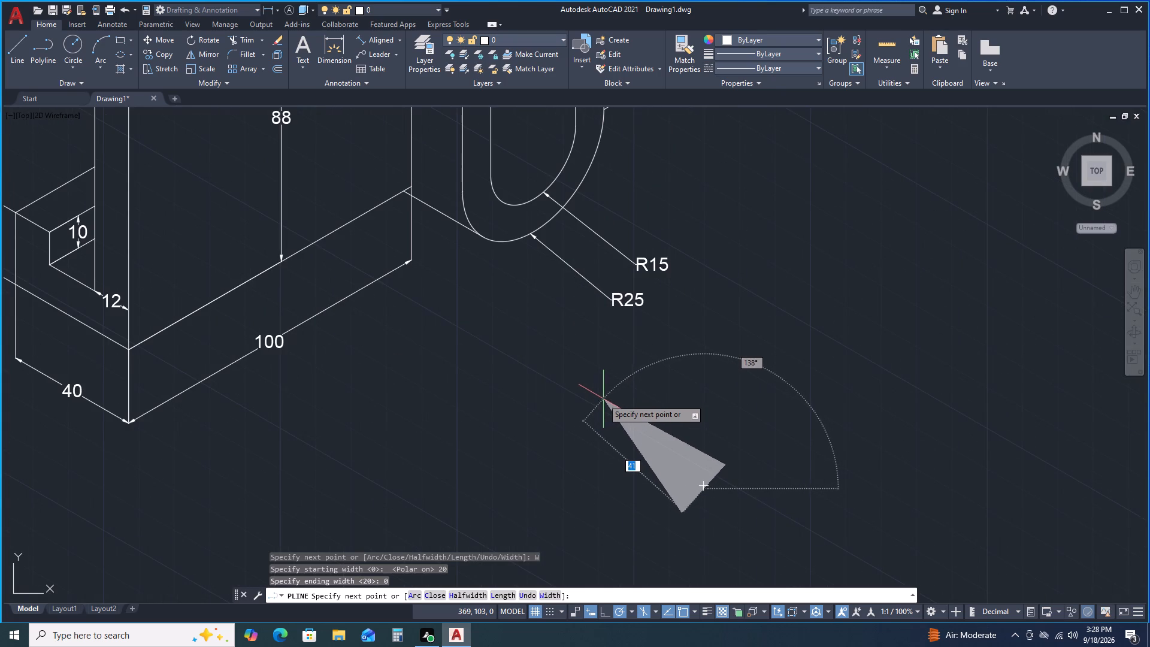
click(604, 399)
key(space)
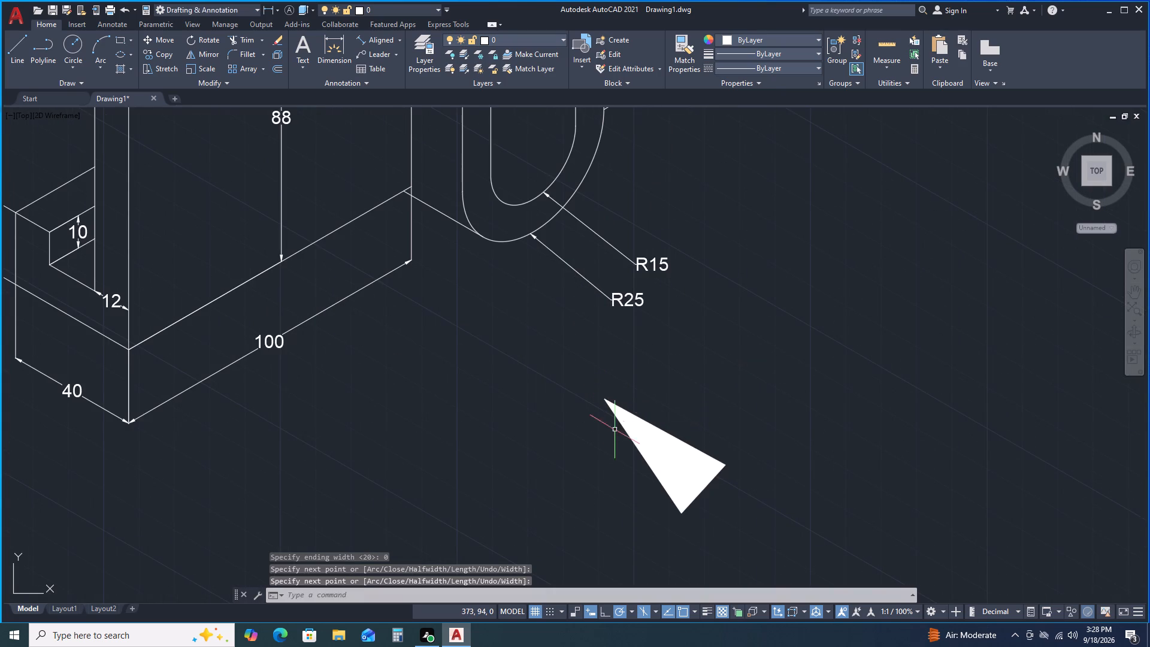
Draw a line about 41 long from the midpoint of the arrowhead's base, directed away from the block, as the arrow's tail.
middle_drag(616, 461, 561, 334)
middle_click(561, 334)
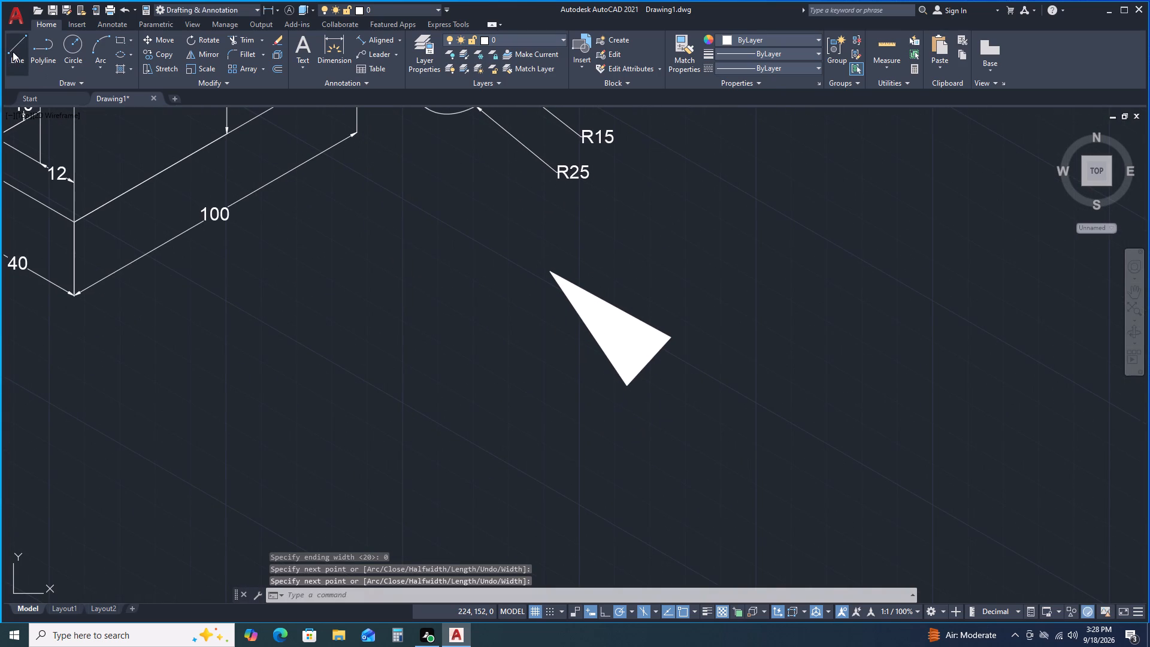
drag(13, 54, 20, 68)
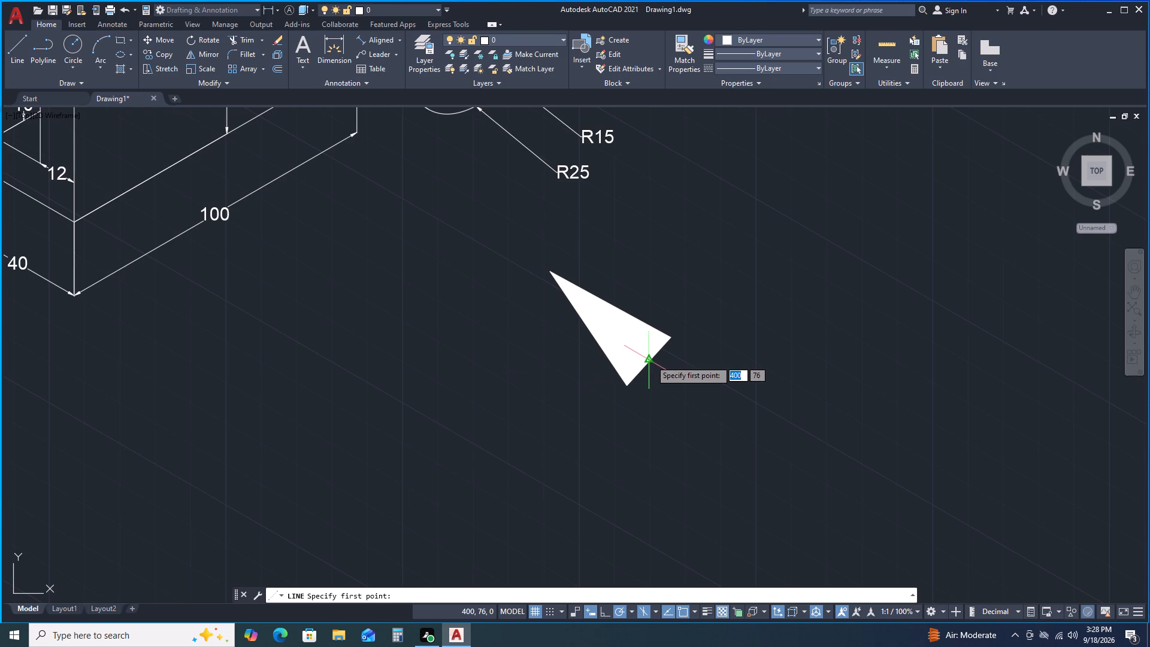
triple_click(650, 360)
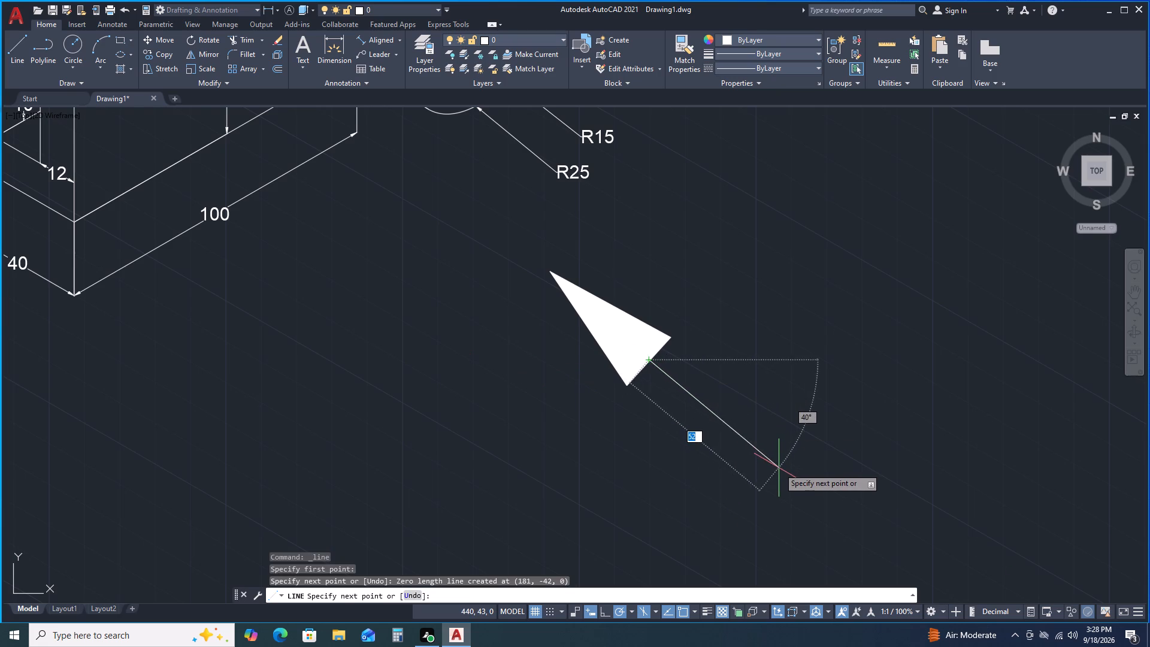
double_click(753, 444)
key(space)
Place single-line text F beside the arrow's tail, about 38 high with a rotation angle of 0.
scroll(770, 391, up, 1)
scroll(770, 394, down, 1)
scroll(770, 395, up, 1)
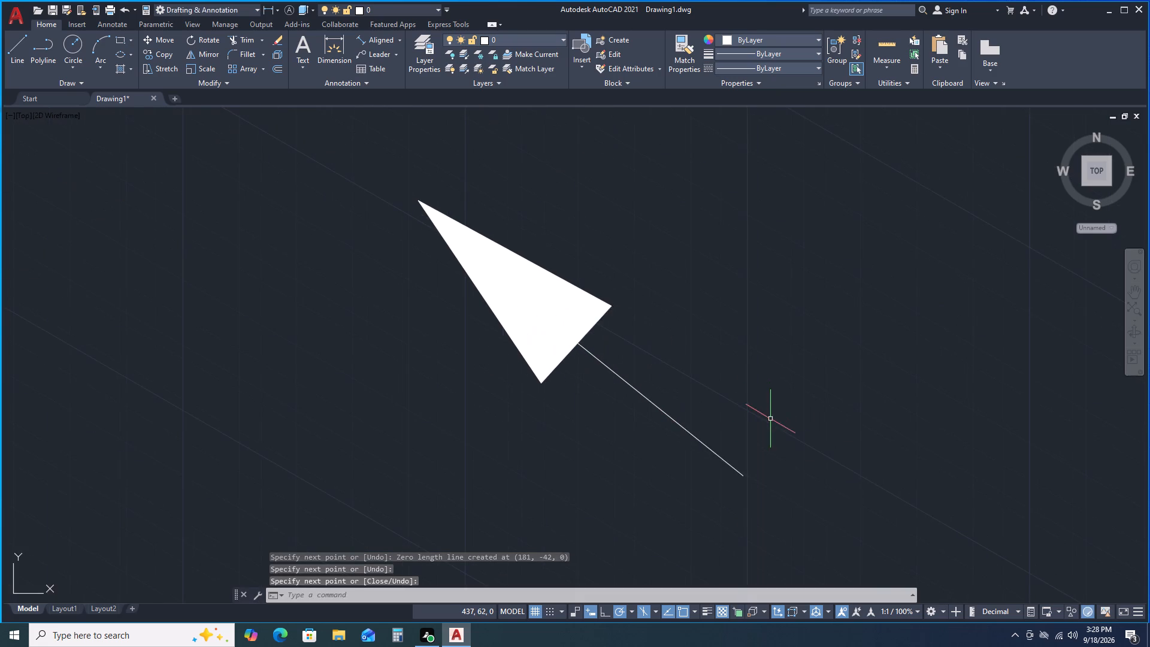
scroll(770, 419, down, 4)
scroll(768, 408, up, 1)
scroll(767, 410, down, 1)
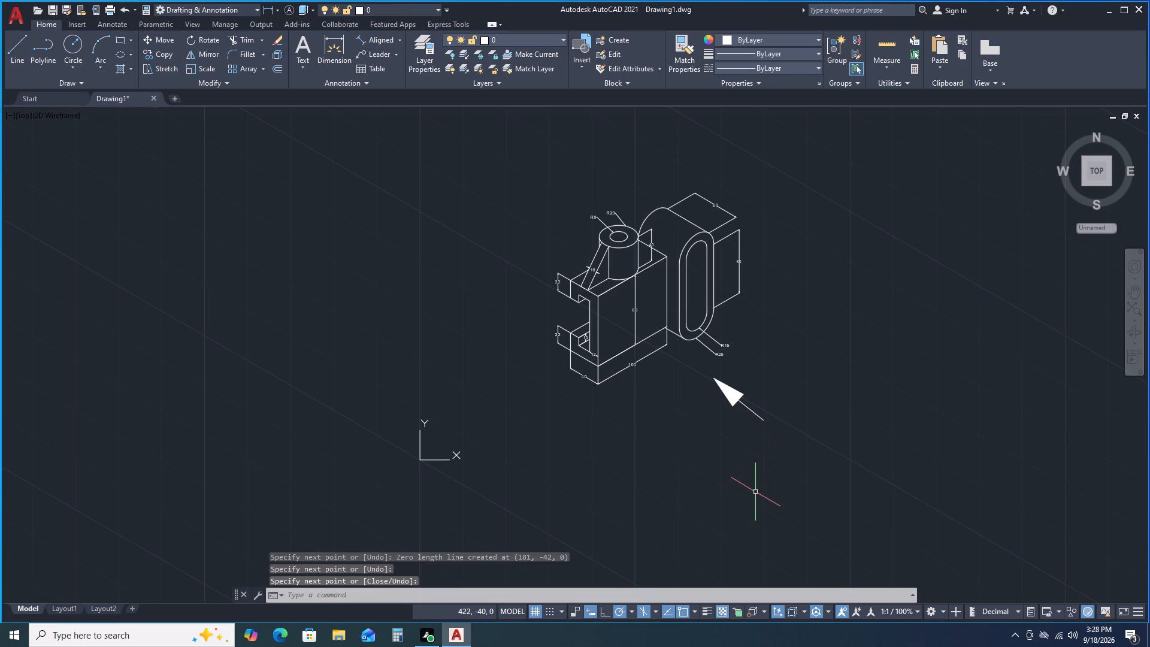
middle_drag(742, 488, 692, 453)
middle_click(686, 447)
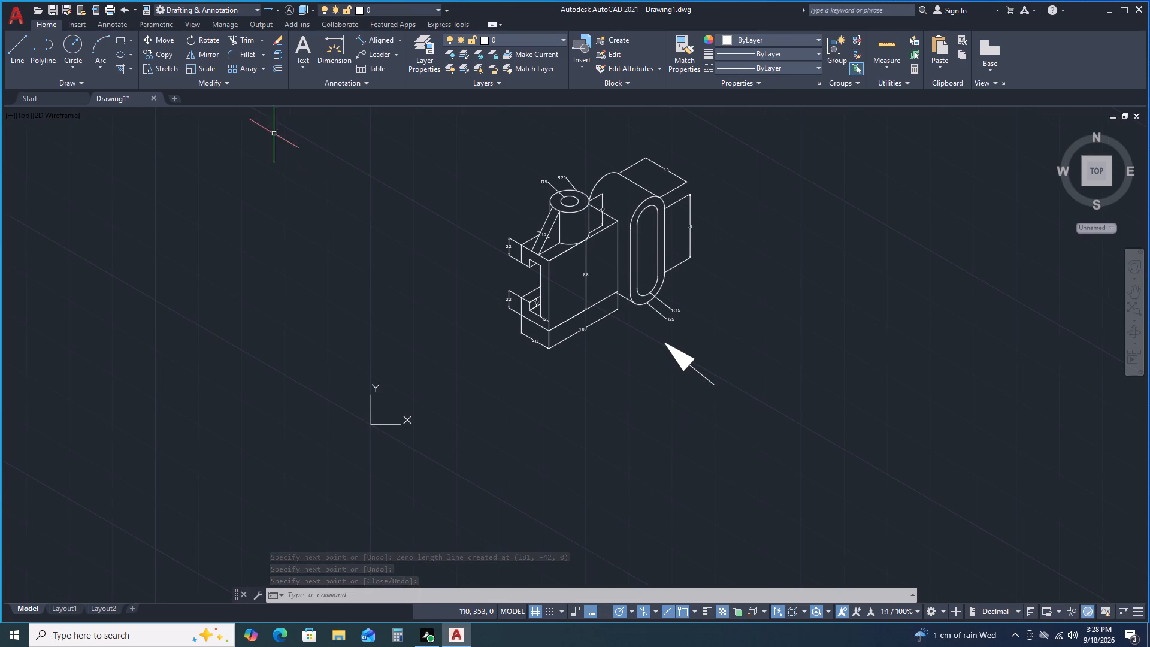
double_click(303, 66)
triple_click(308, 67)
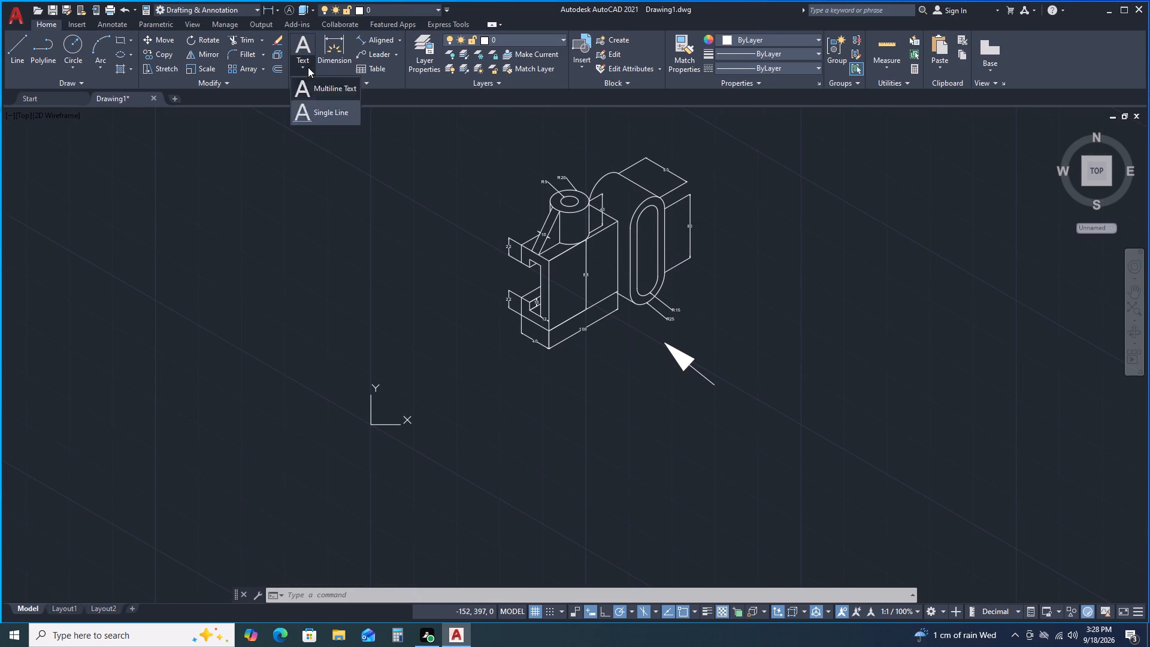
click(327, 113)
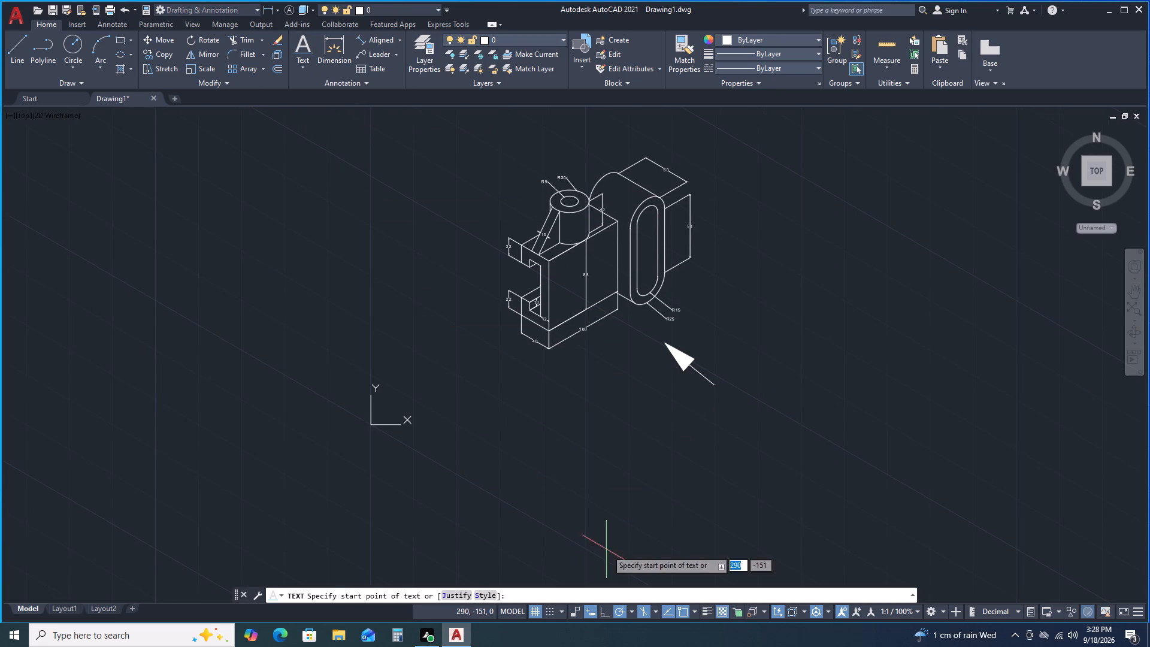
click(737, 373)
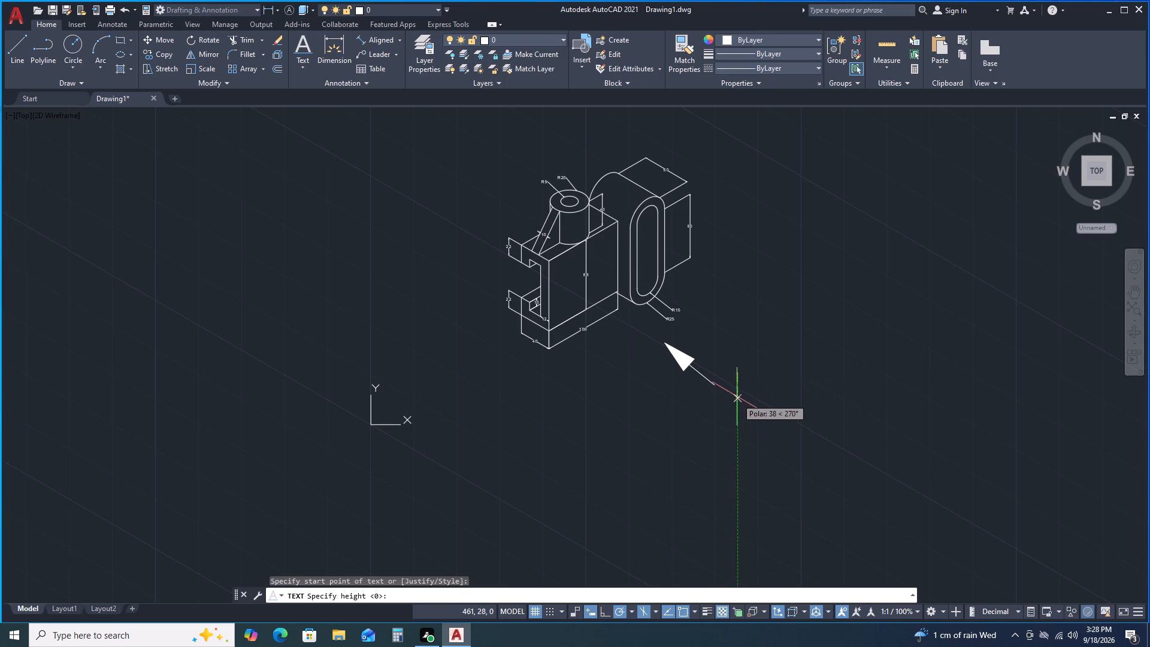
double_click(736, 403)
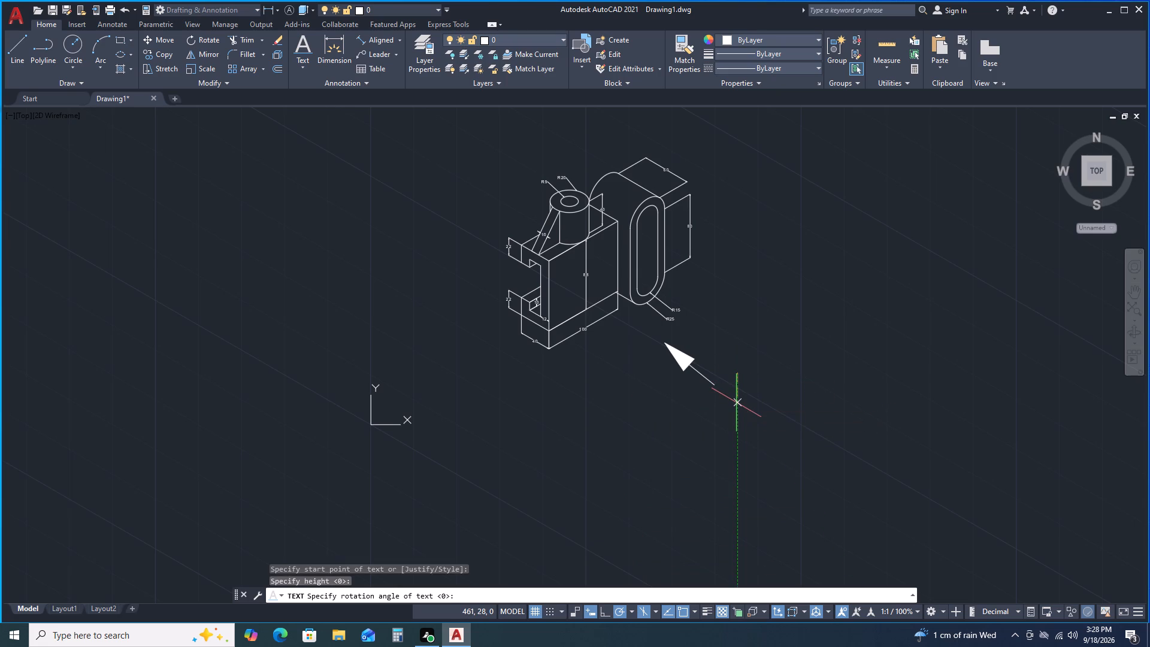
key(0)
key(Return)
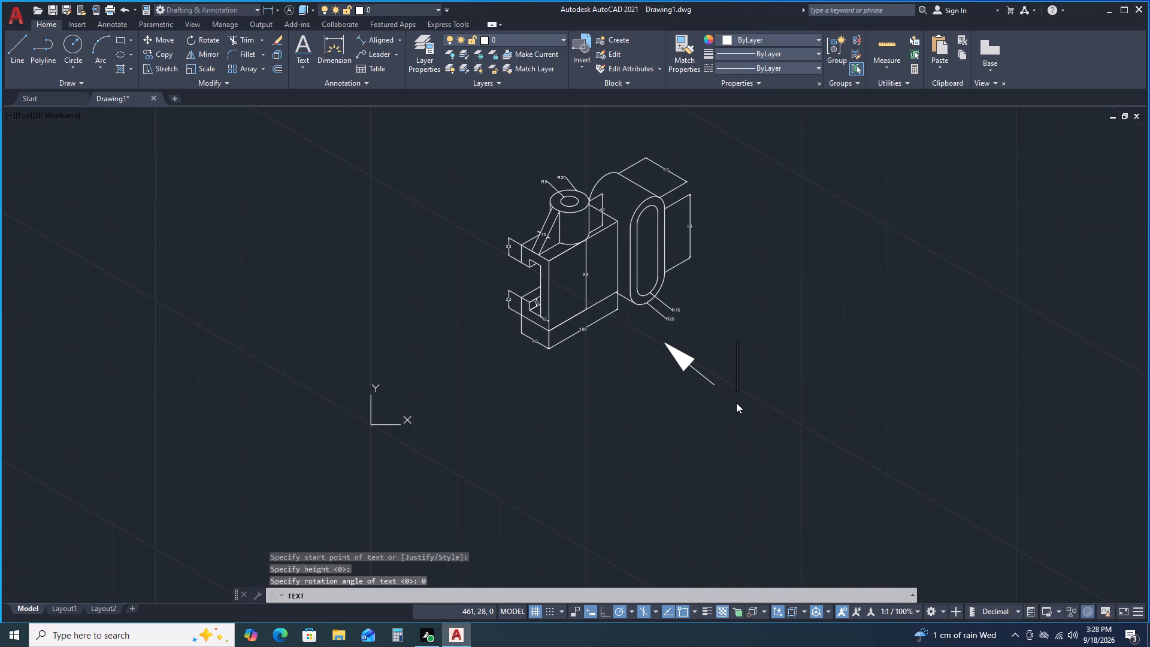
key(f)
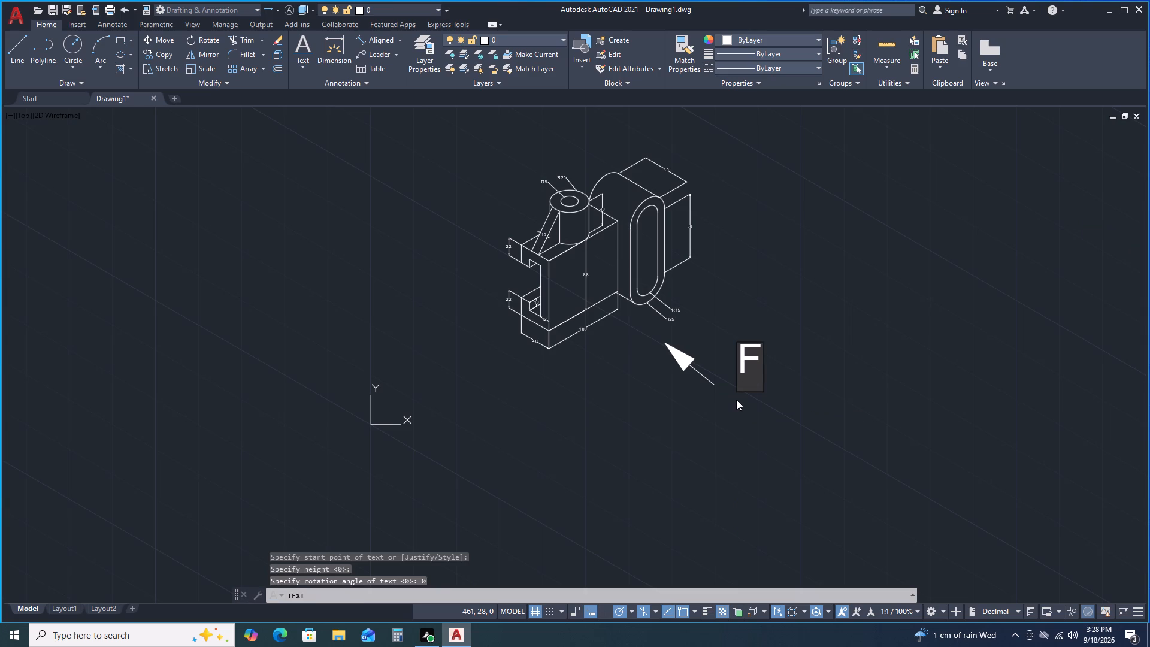
key(Return)
key(Return)
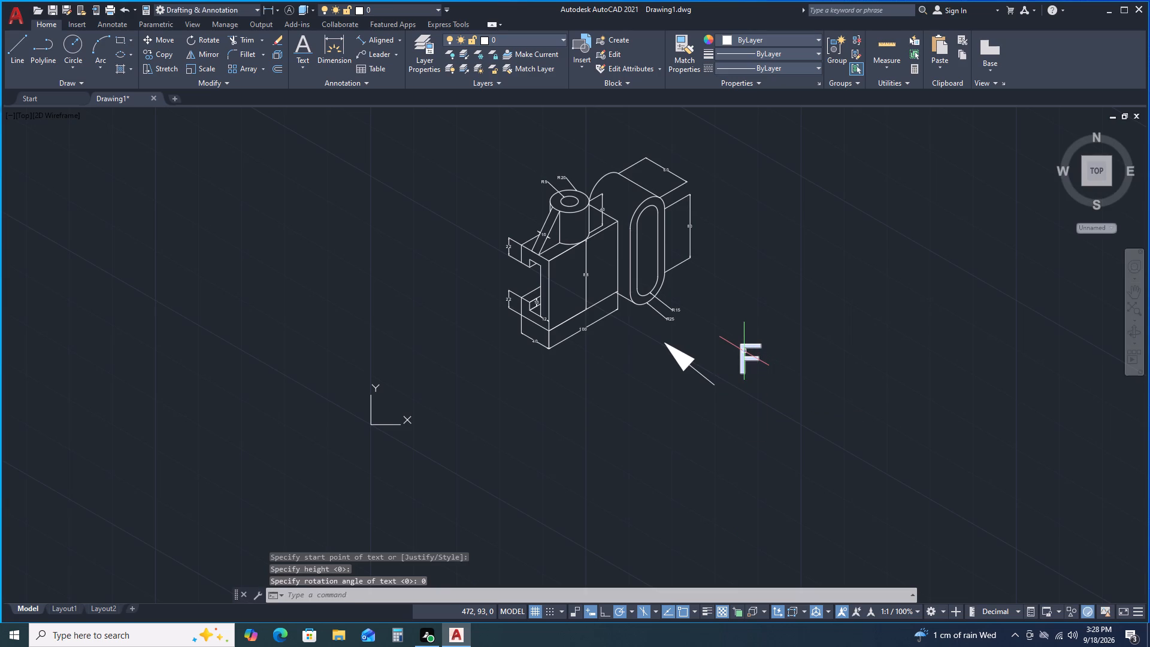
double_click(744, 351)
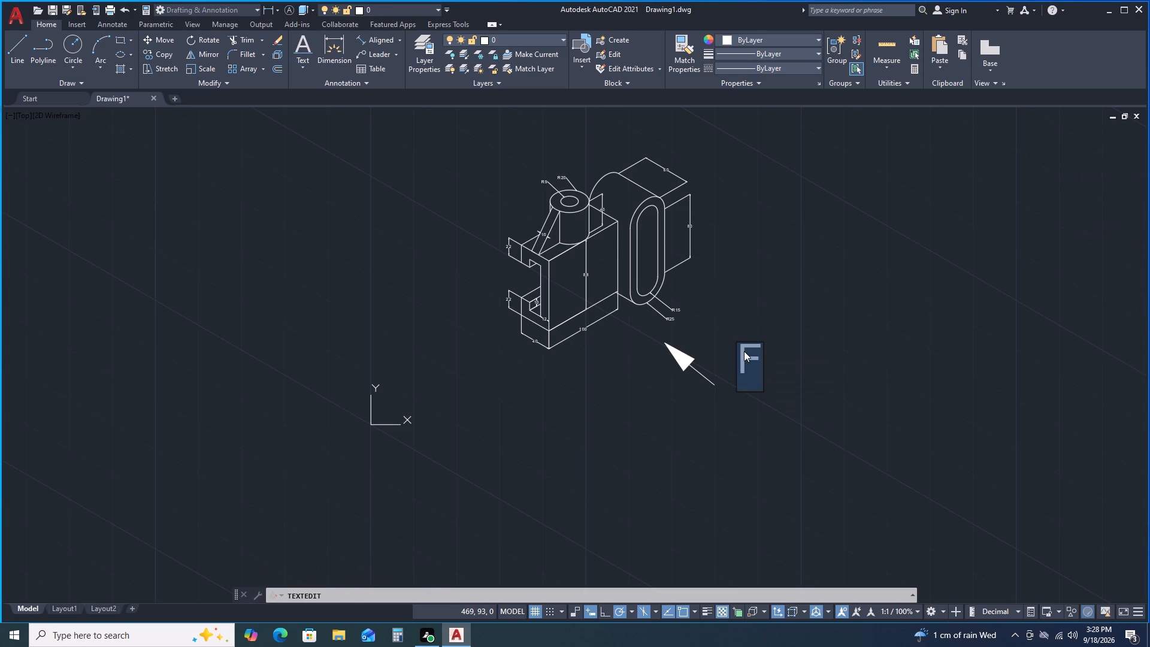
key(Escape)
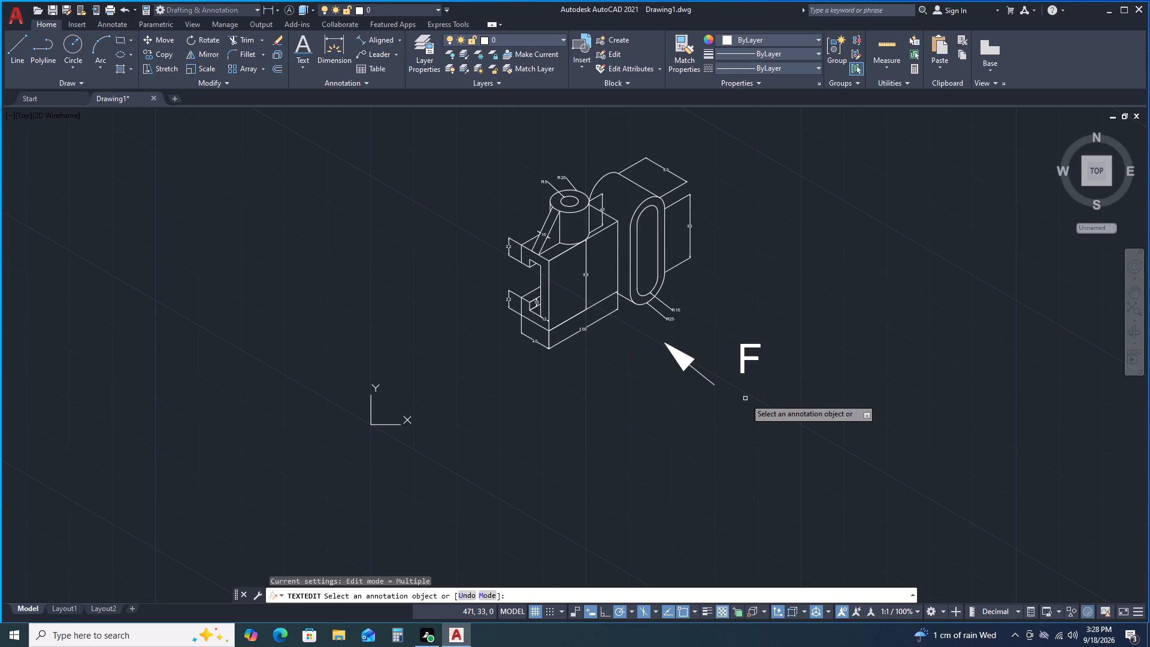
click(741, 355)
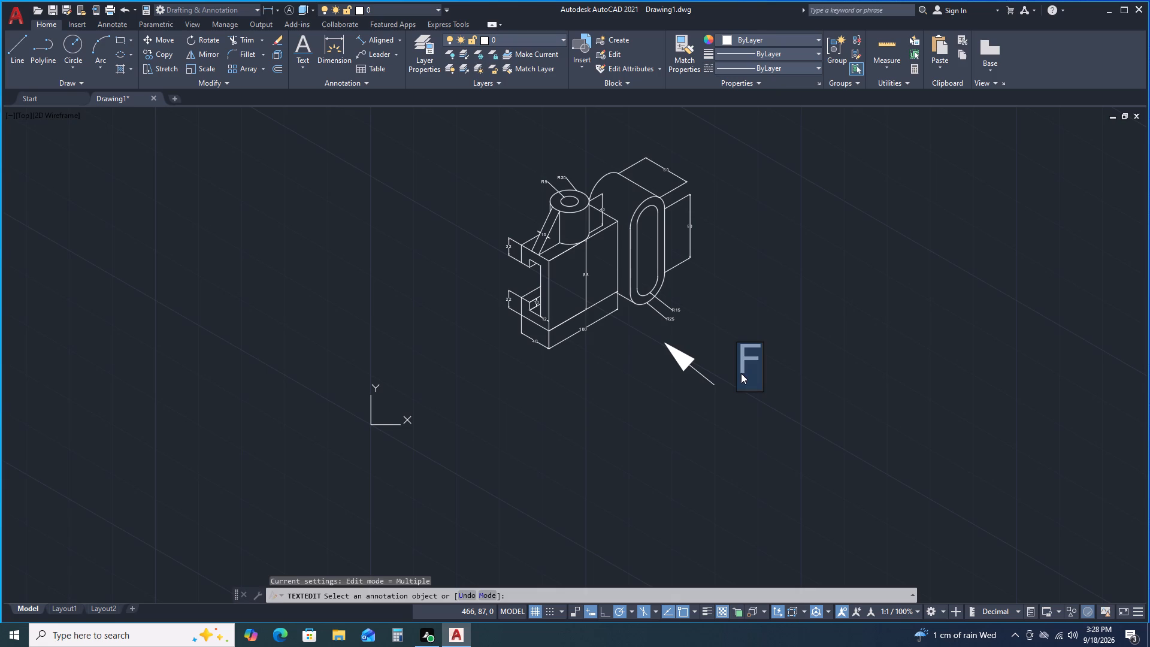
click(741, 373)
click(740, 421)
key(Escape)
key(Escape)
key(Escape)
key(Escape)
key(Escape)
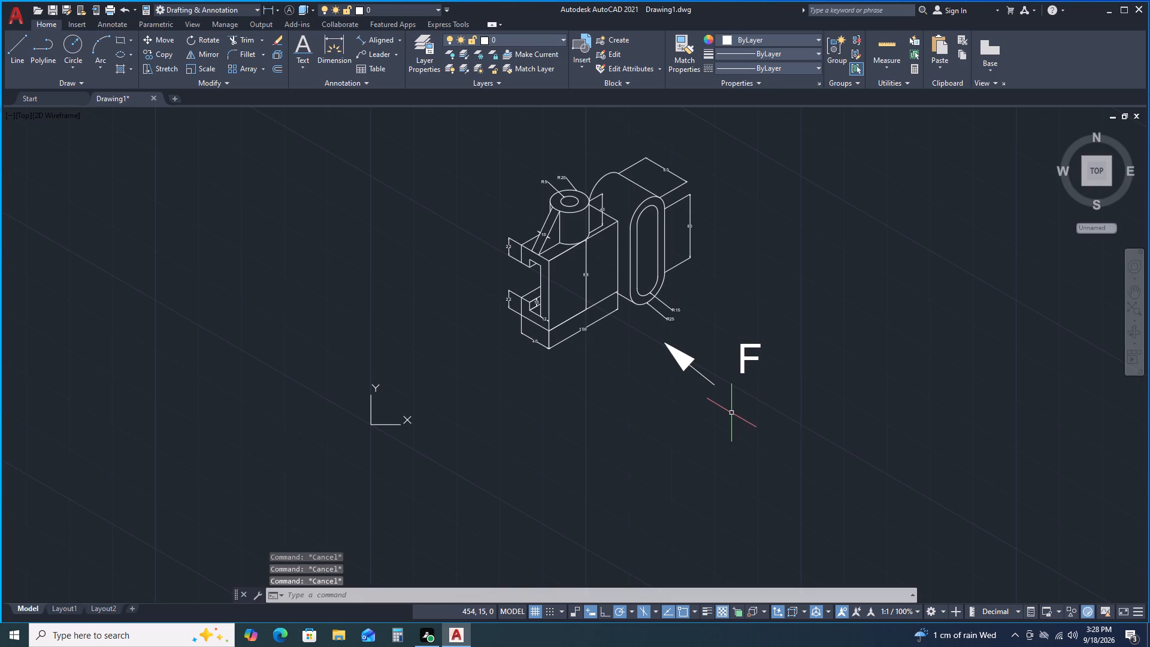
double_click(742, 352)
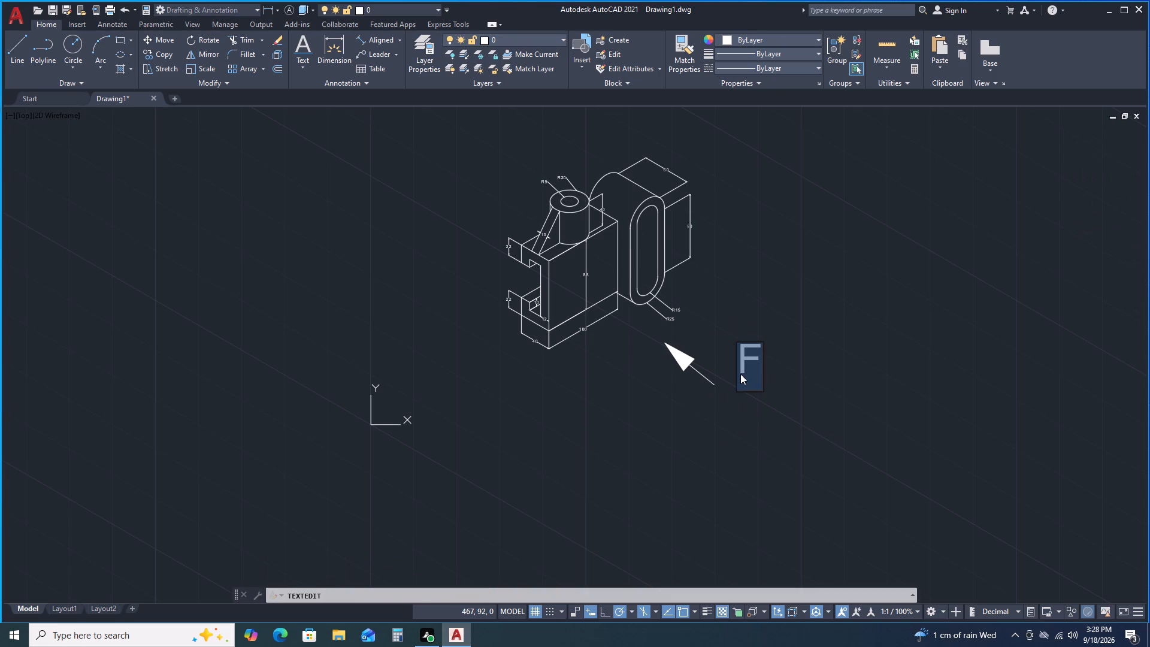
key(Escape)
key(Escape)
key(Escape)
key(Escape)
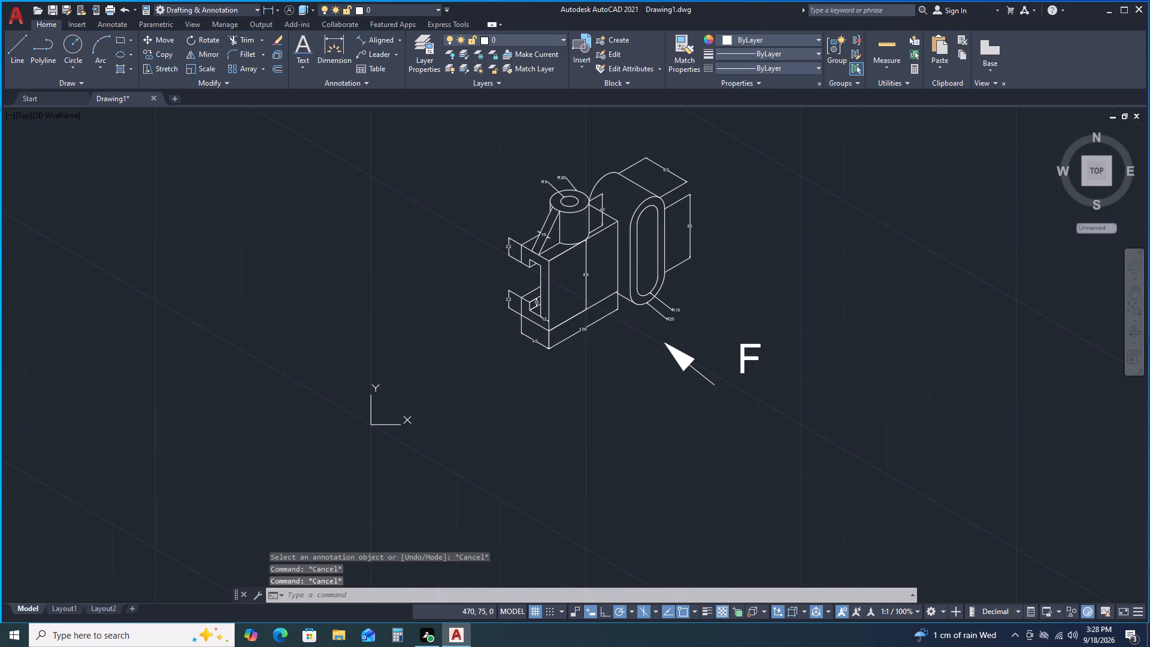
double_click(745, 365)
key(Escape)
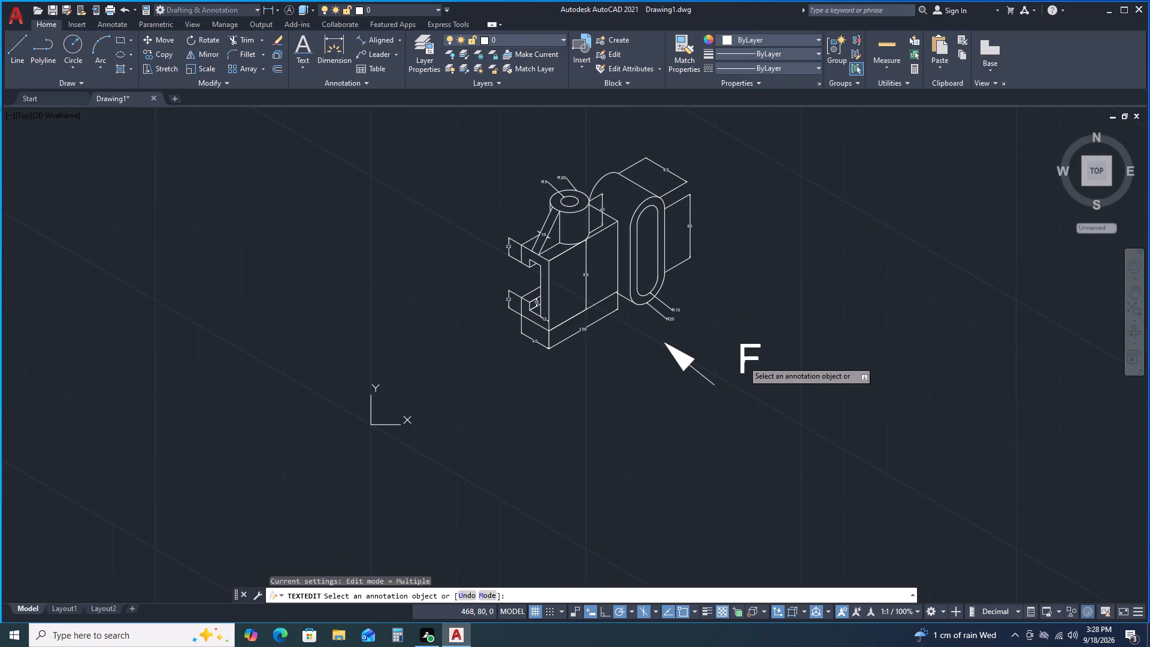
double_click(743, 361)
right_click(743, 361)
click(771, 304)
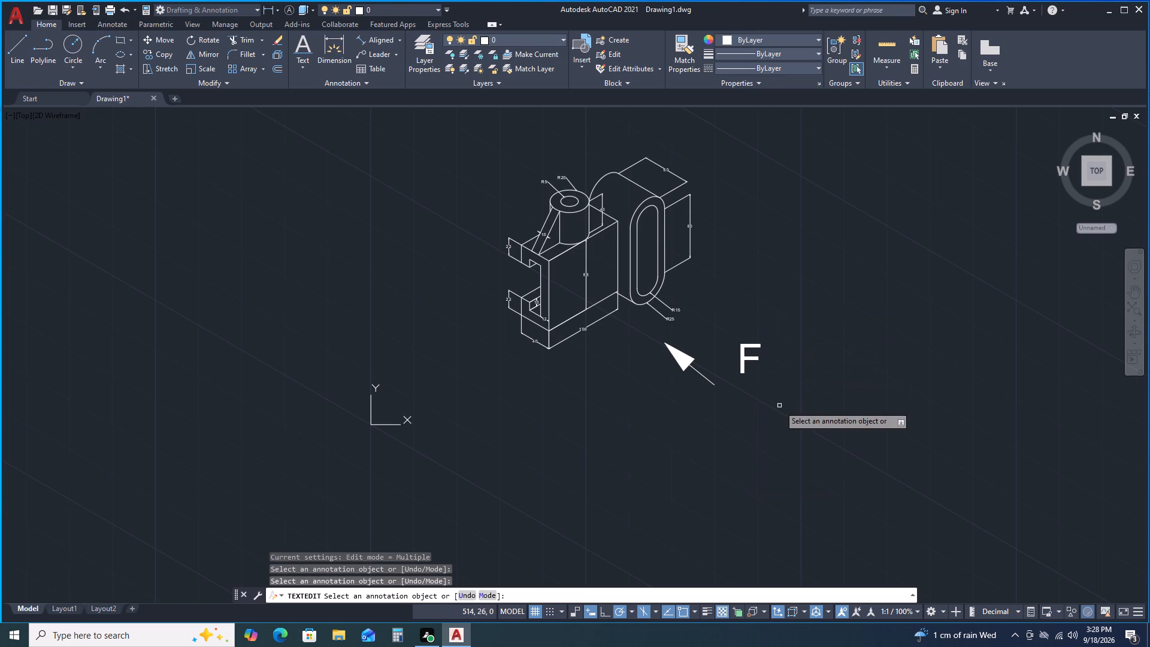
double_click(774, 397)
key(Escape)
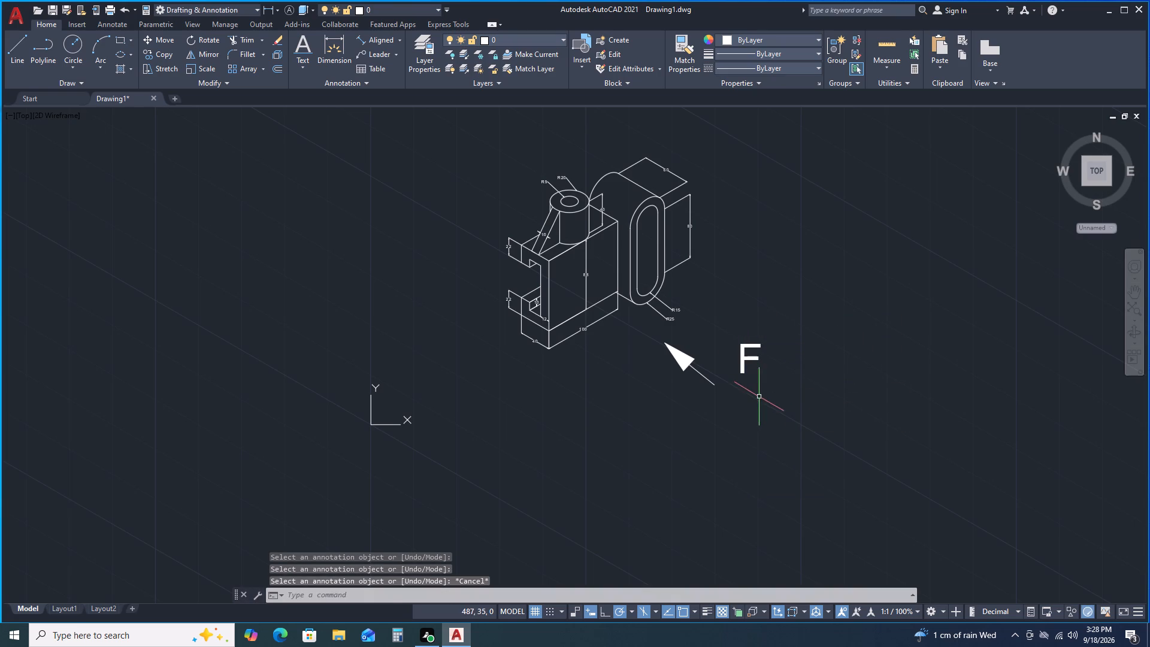
Move the F label about 32 at 240° so it sits beside the end of the arrow's tail.
click(769, 398)
click(736, 326)
right_click(736, 326)
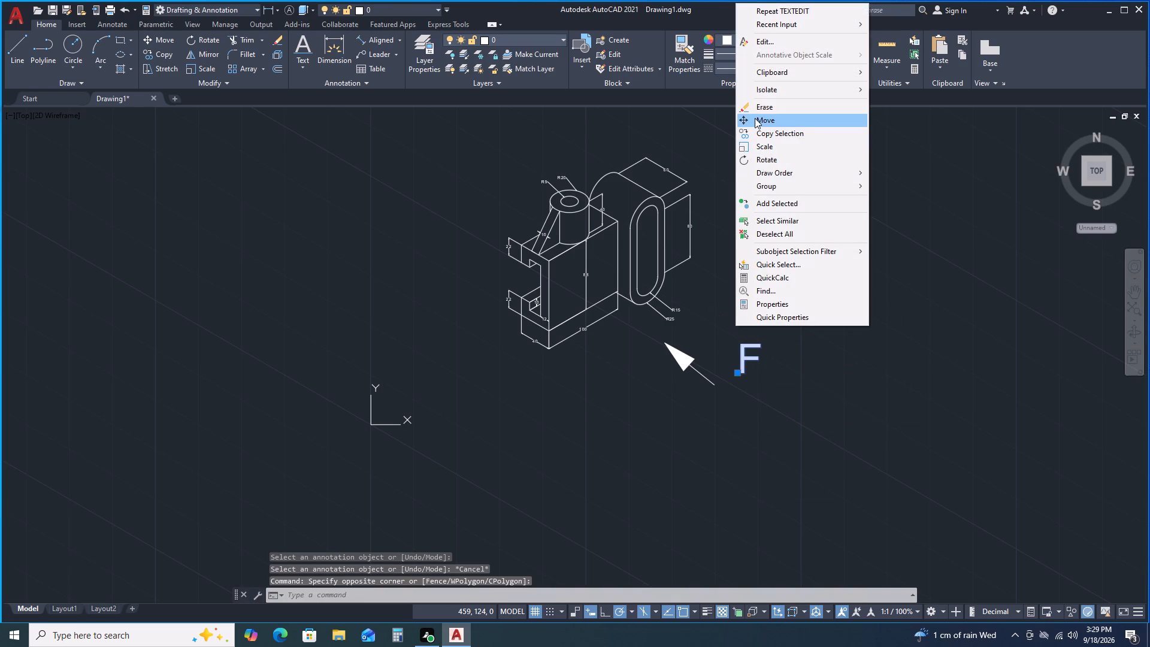
click(755, 118)
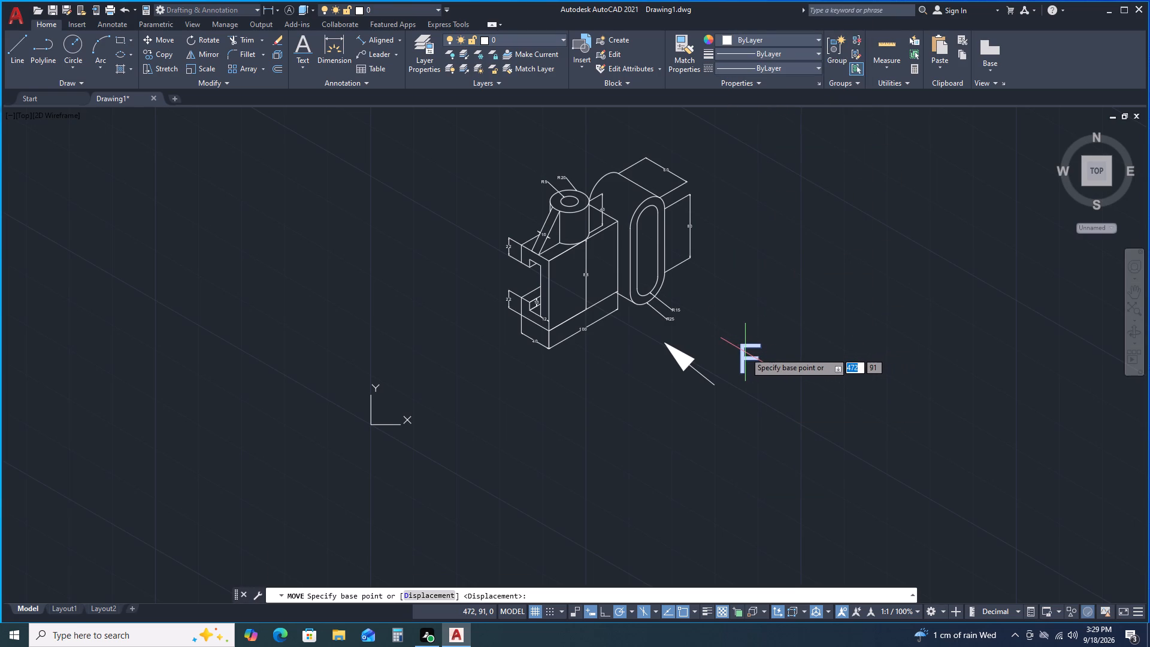
click(743, 353)
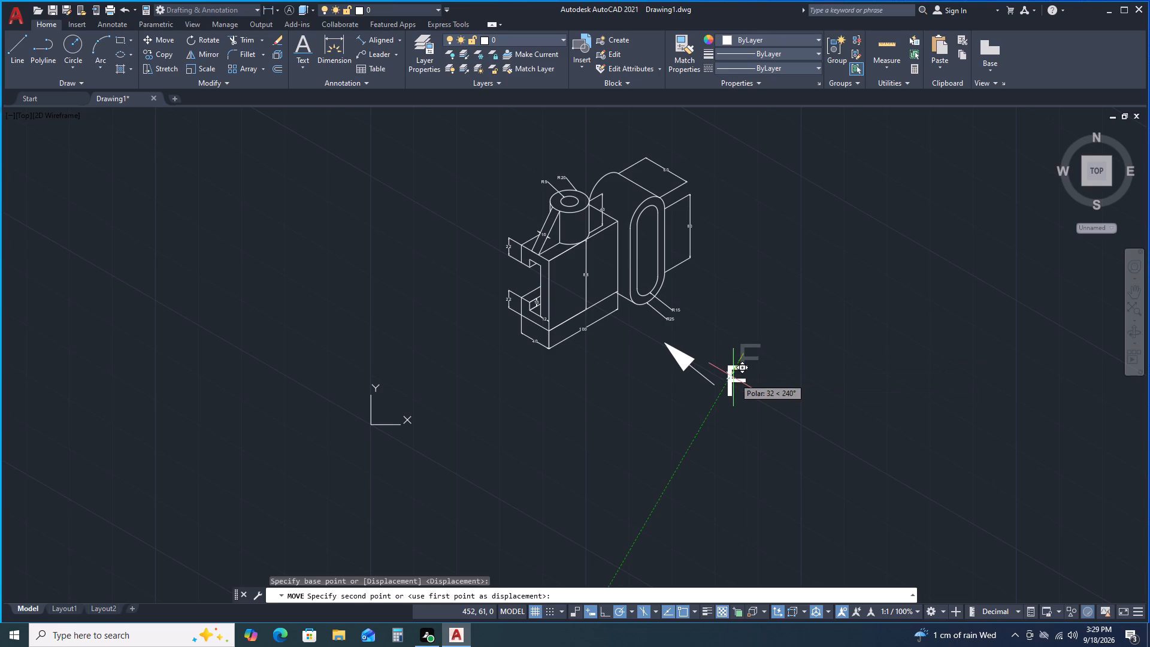
double_click(733, 377)
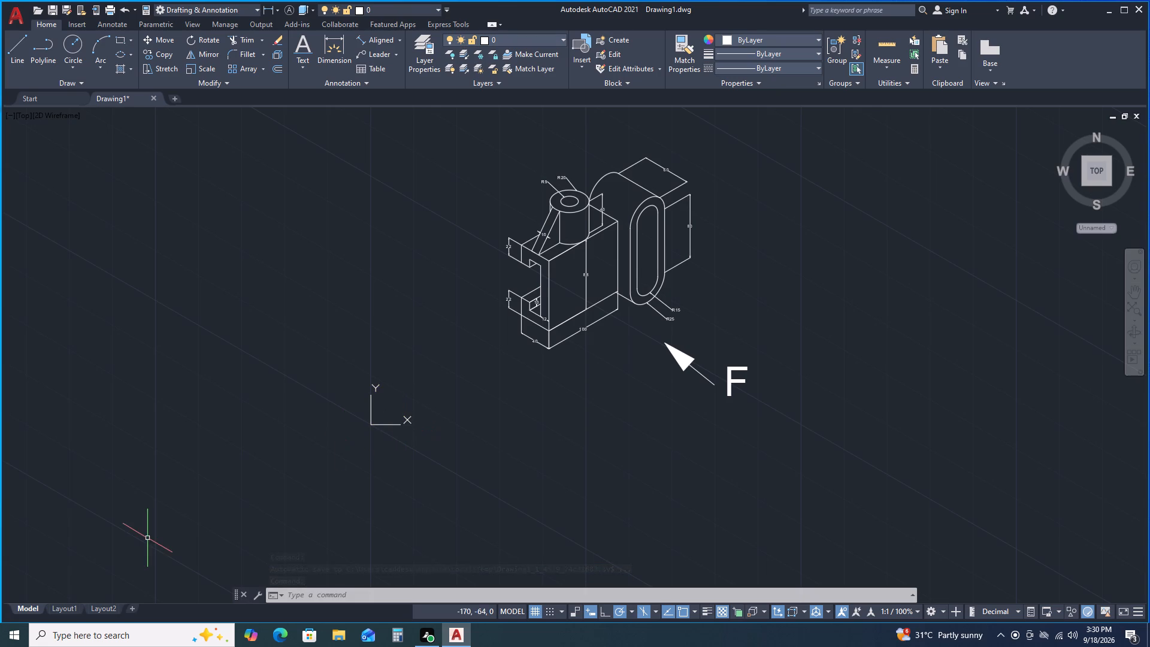
With Ortho on, draw a vertical line 88 long downward in the empty space below the isometric block.
double_click(10, 56)
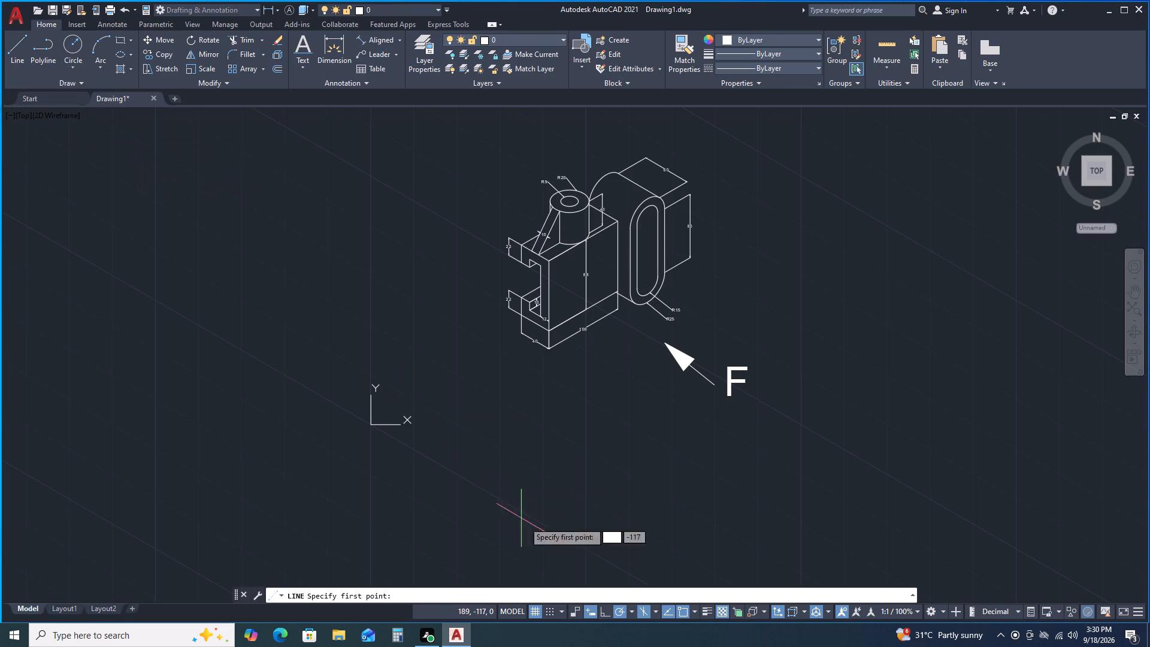
double_click(644, 611)
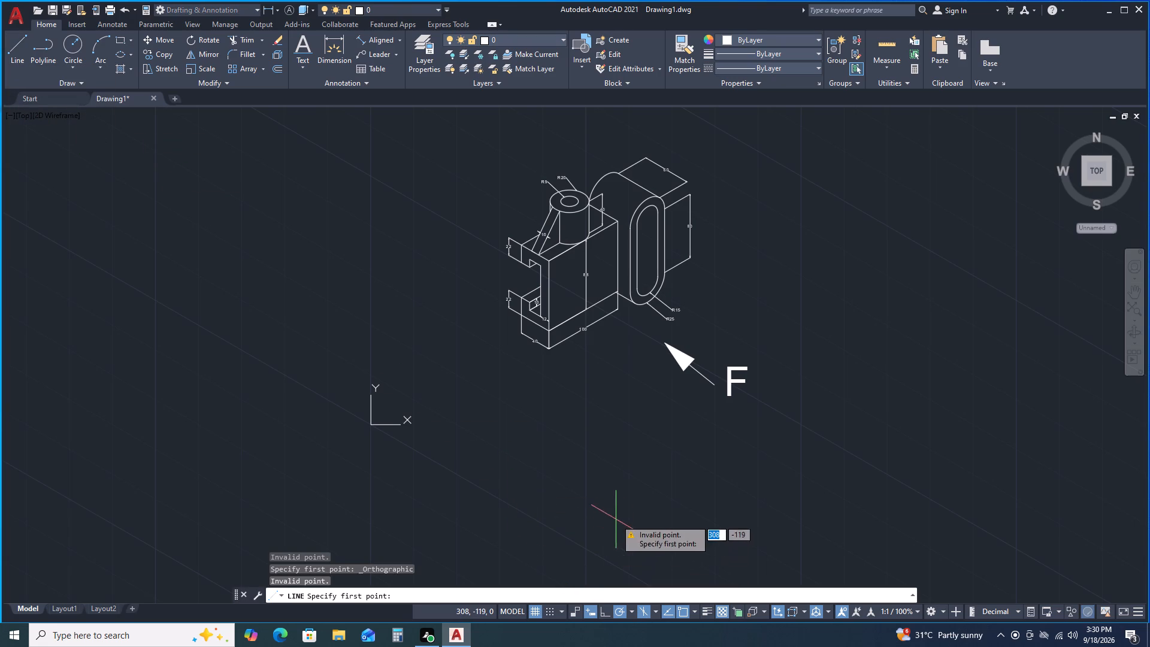
click(601, 612)
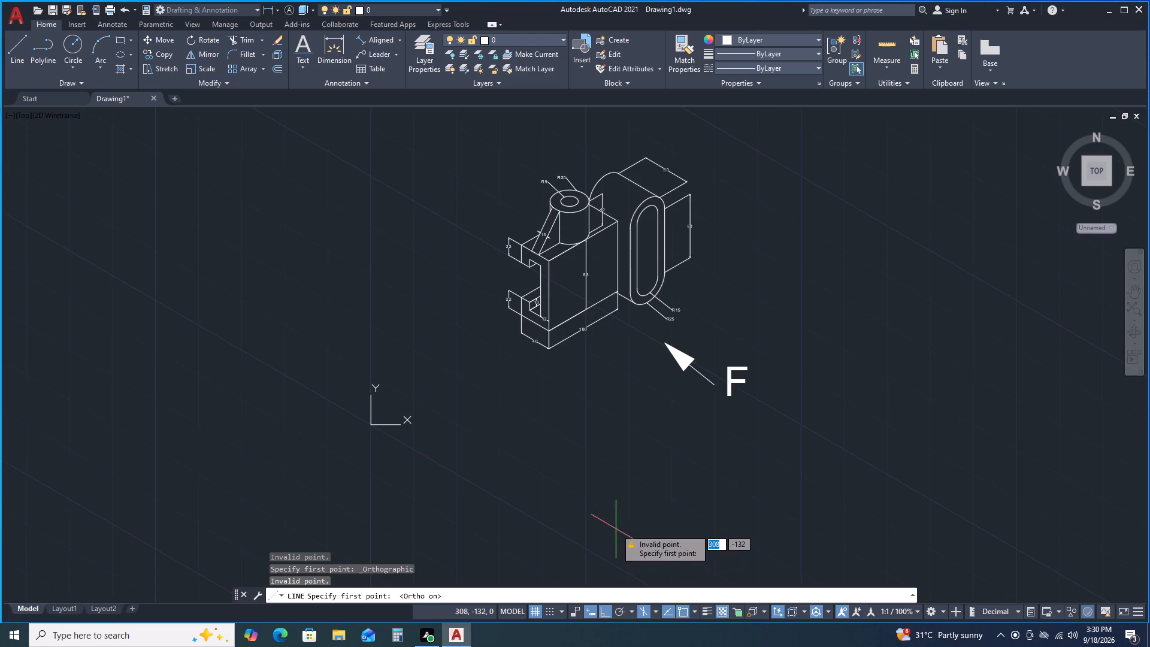
middle_drag(628, 504, 555, 416)
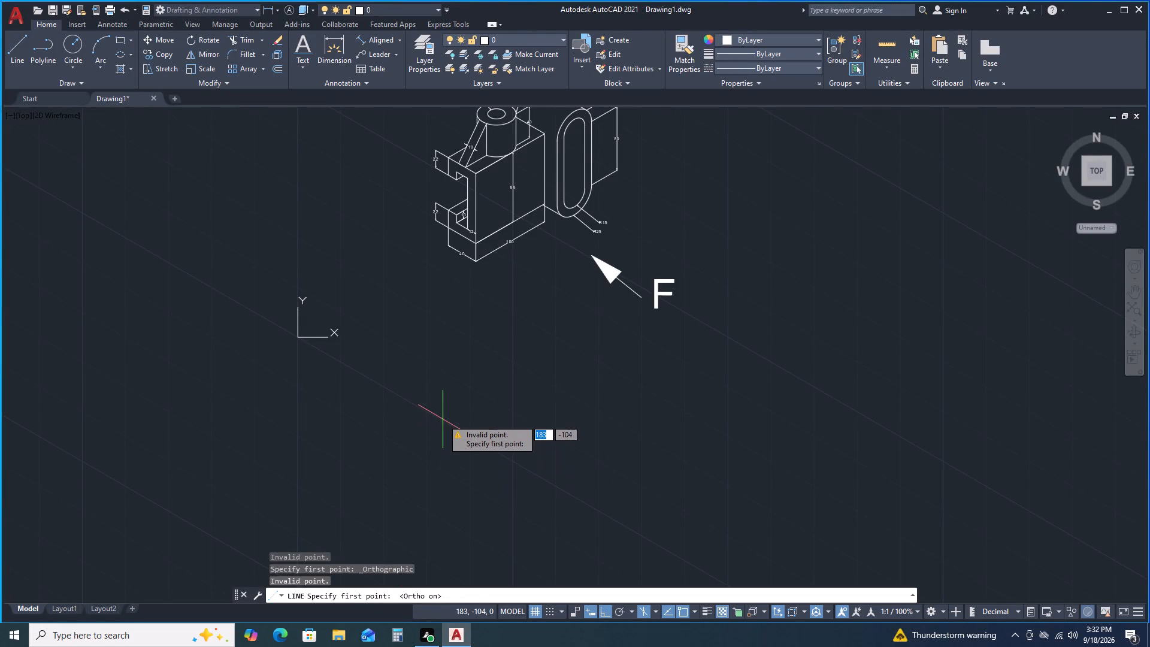
click(424, 410)
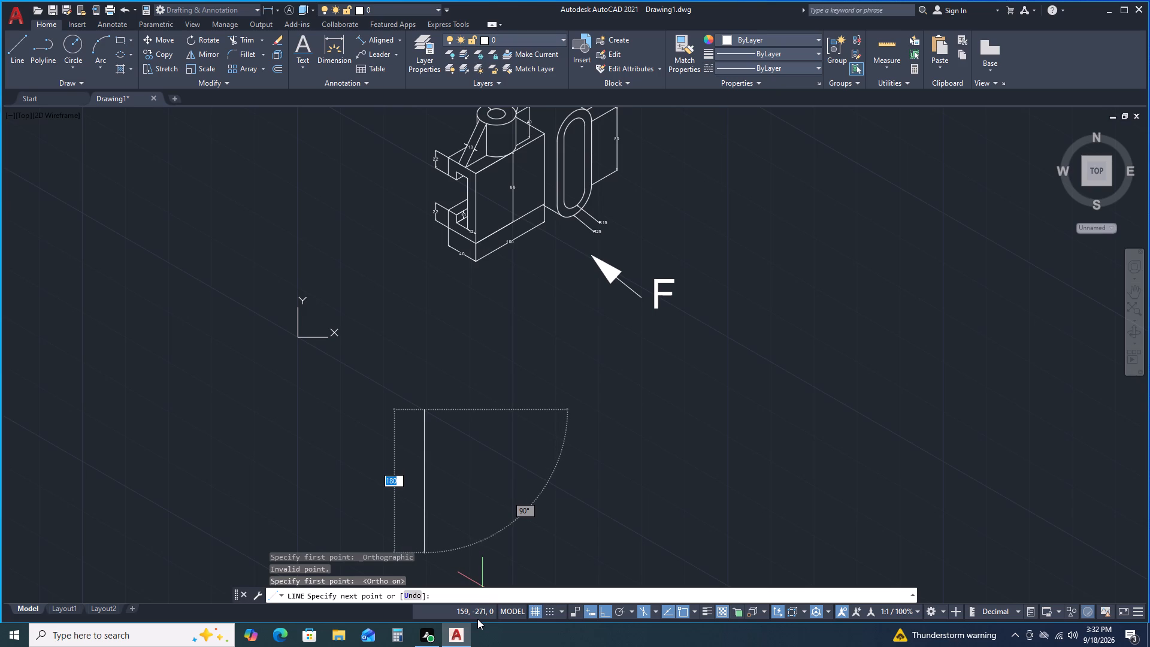
text(88)
key(Return)
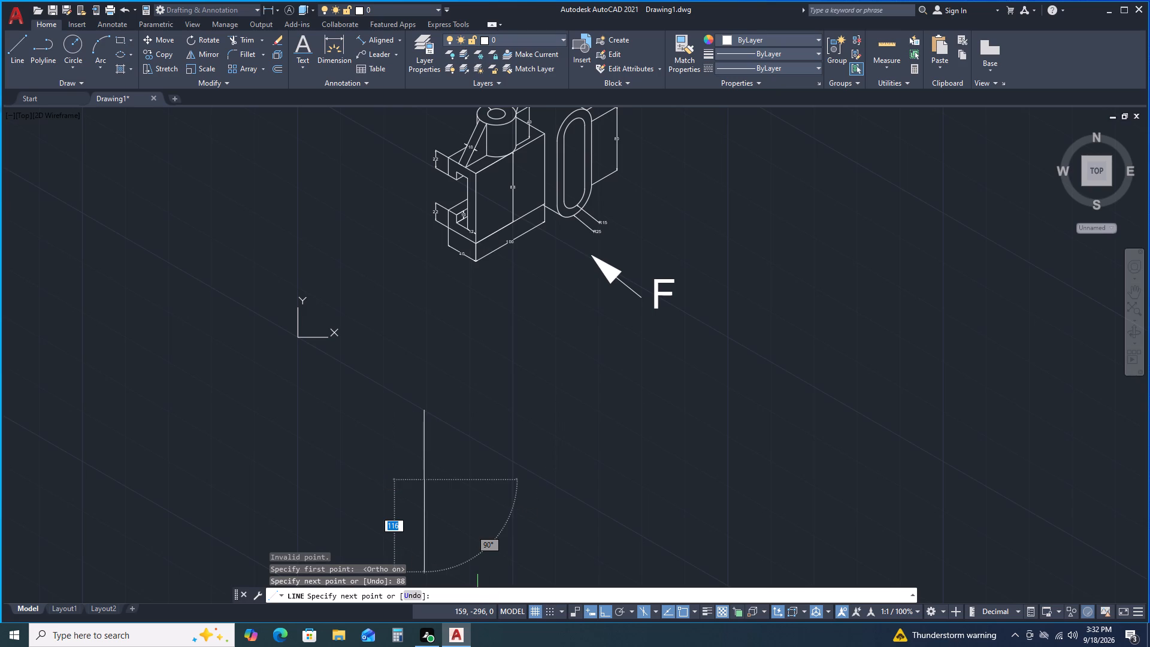
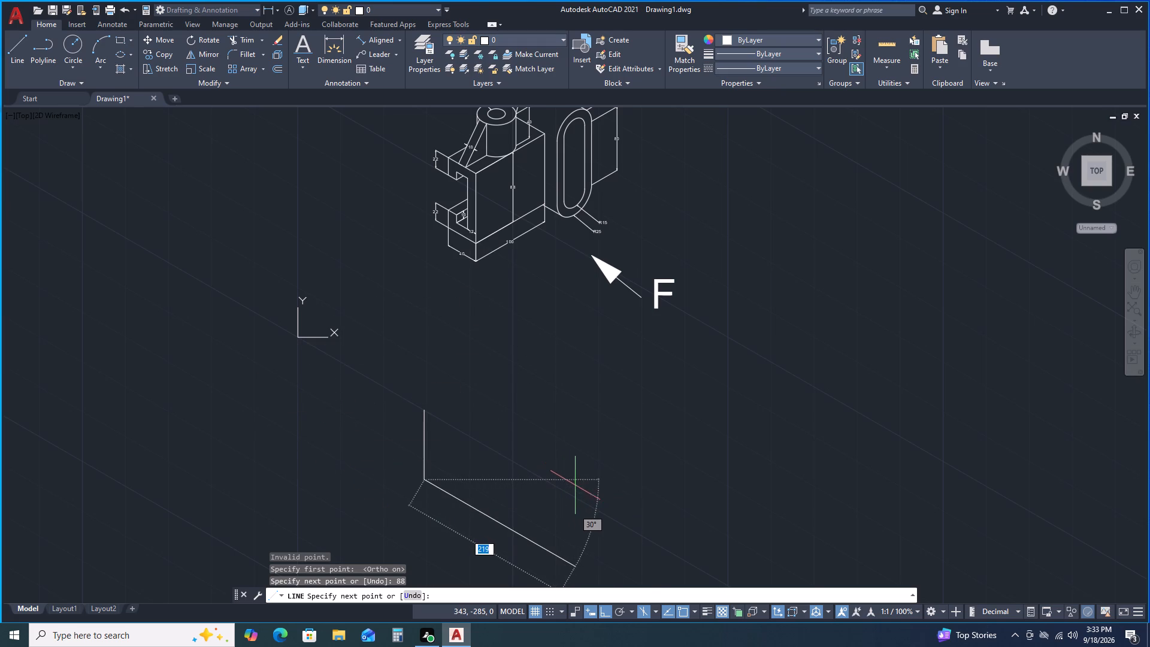
End the line after its vertical segment and switch from isometric drafting to orthographic drafting.
click(644, 613)
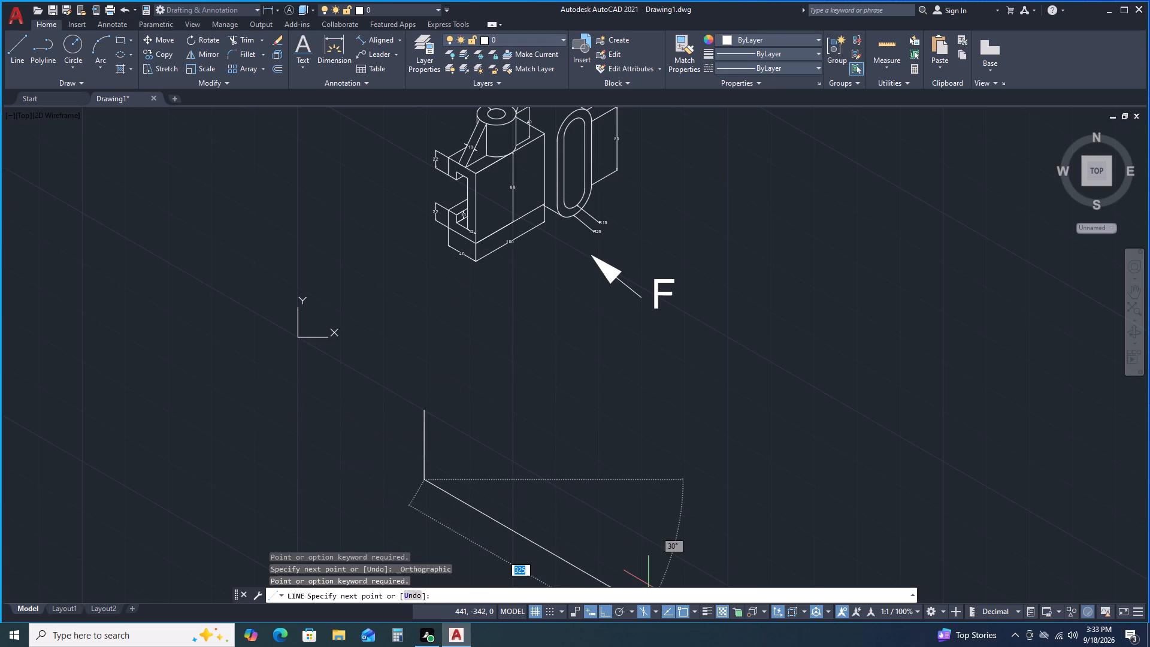
click(643, 612)
click(640, 613)
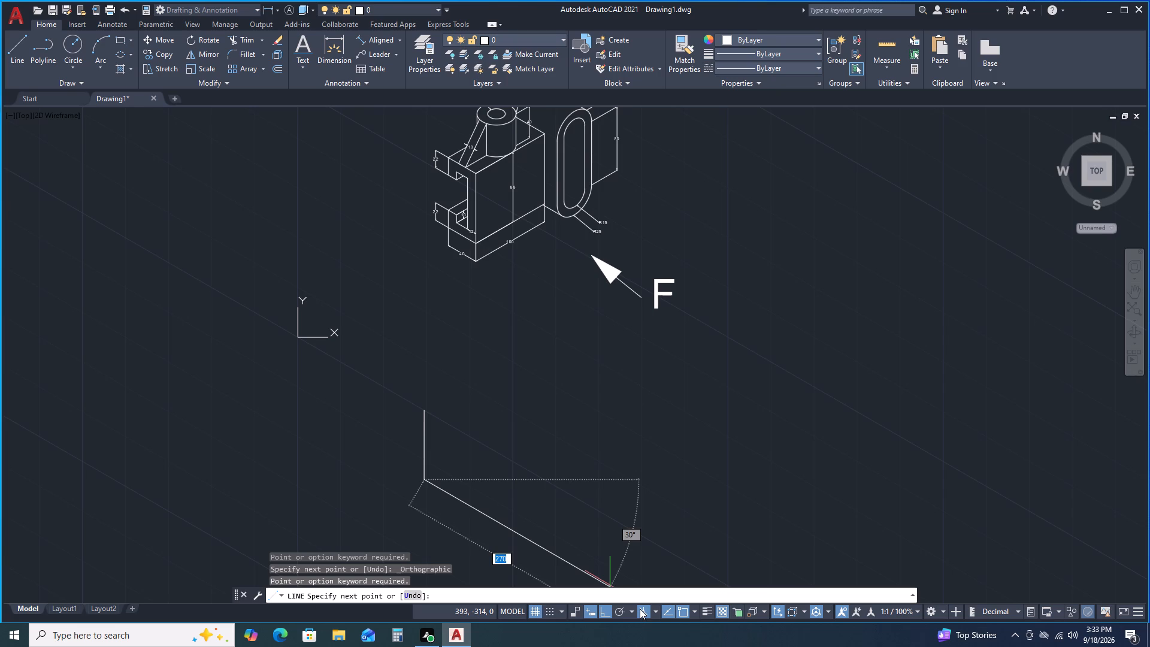
click(643, 615)
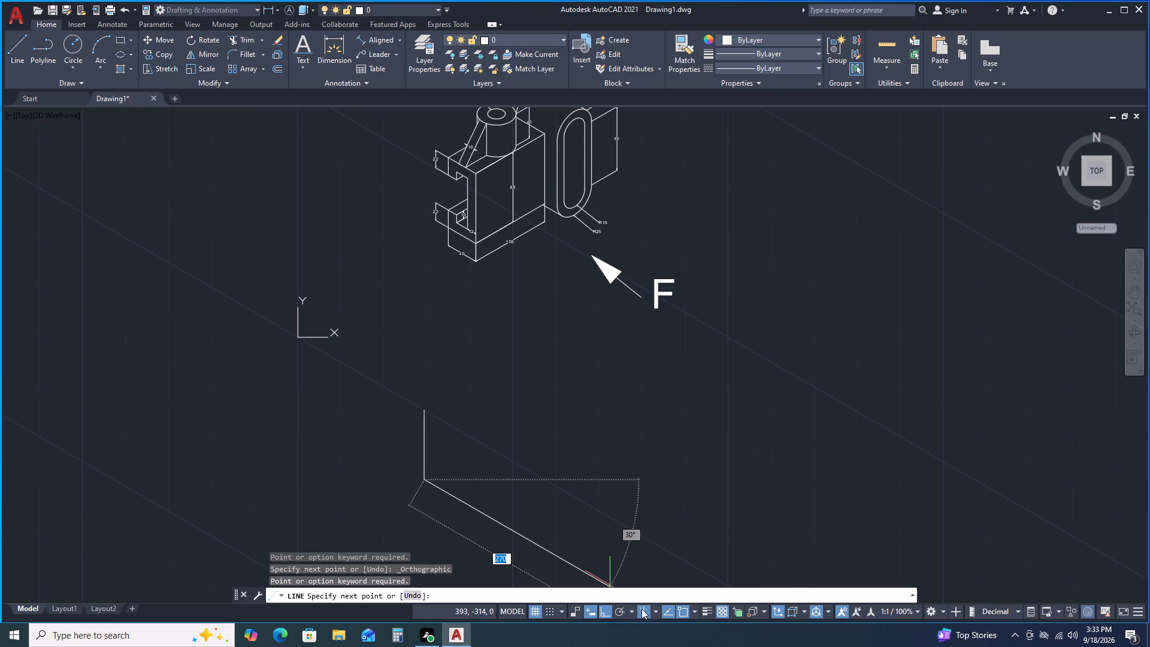
click(641, 609)
key(Escape)
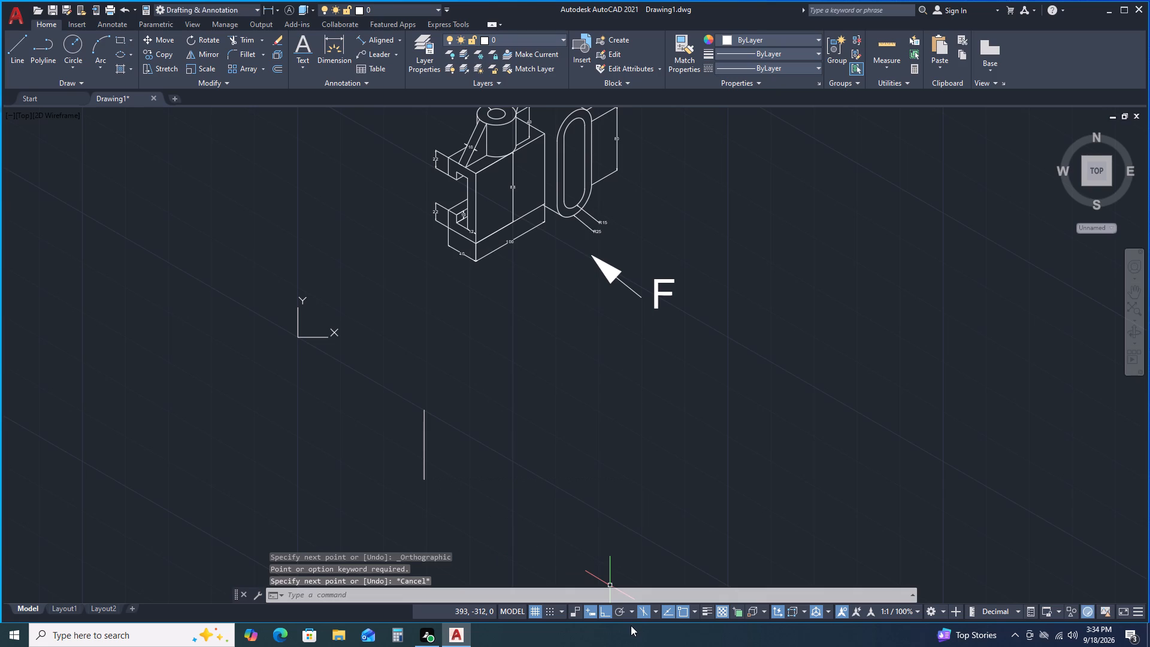
triple_click(646, 610)
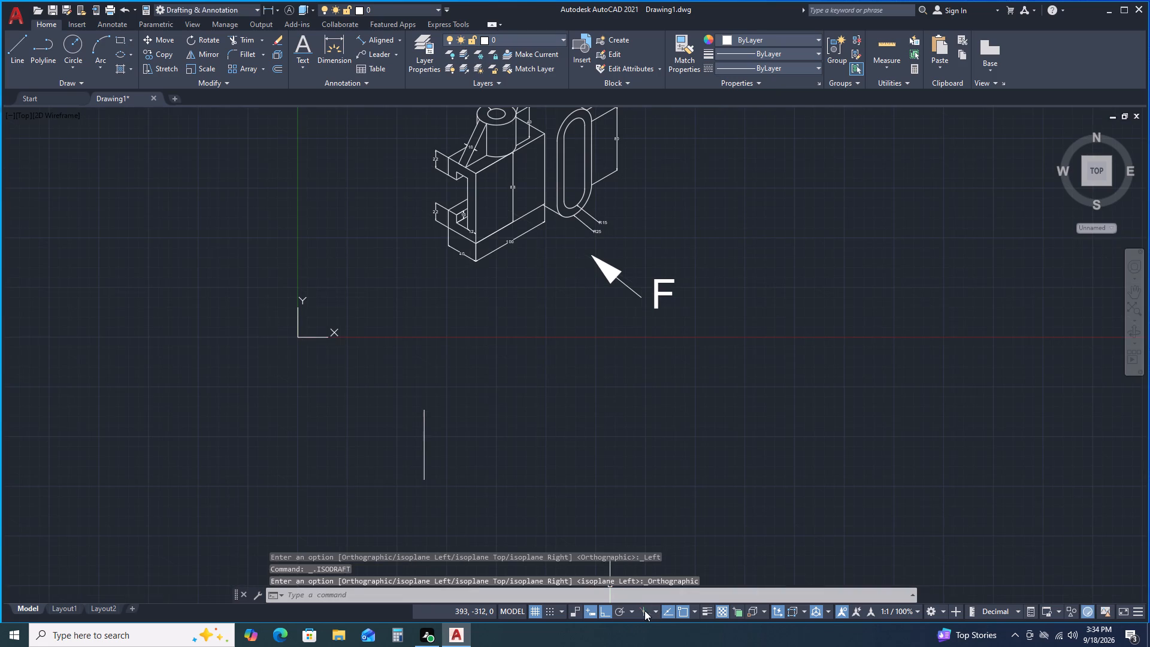
Complete a 100 by 88 rectangle from the vertical line's lower end, drawing 100 across, 88 up and back to its upper end.
click(11, 42)
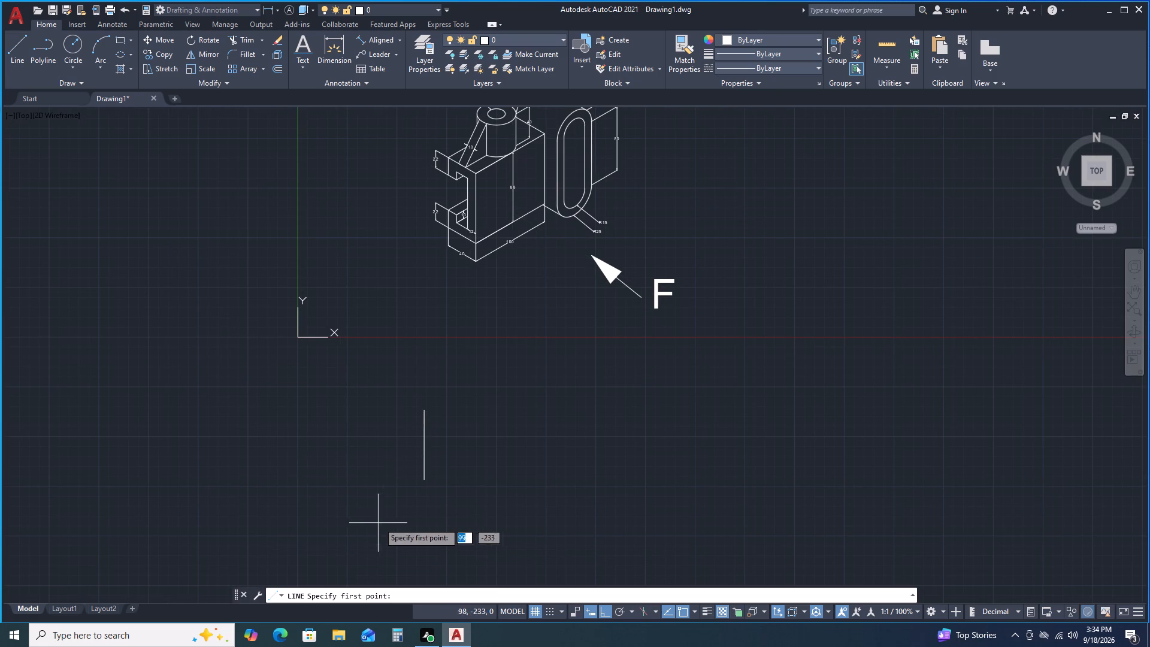
double_click(424, 481)
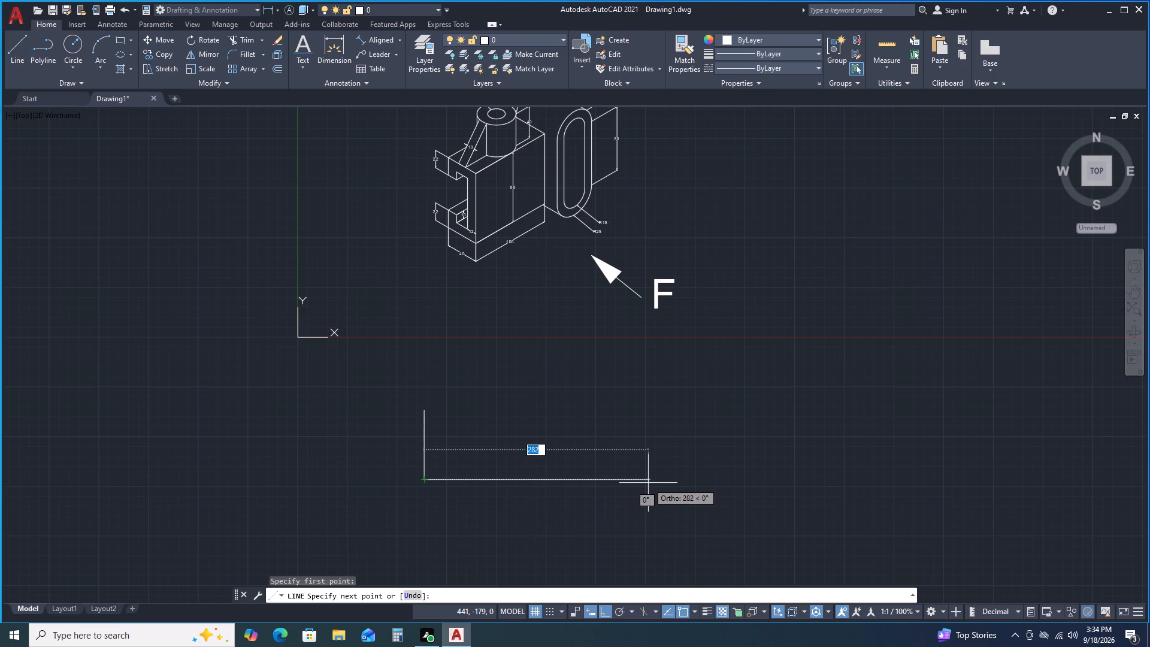
text(100)
key(Return)
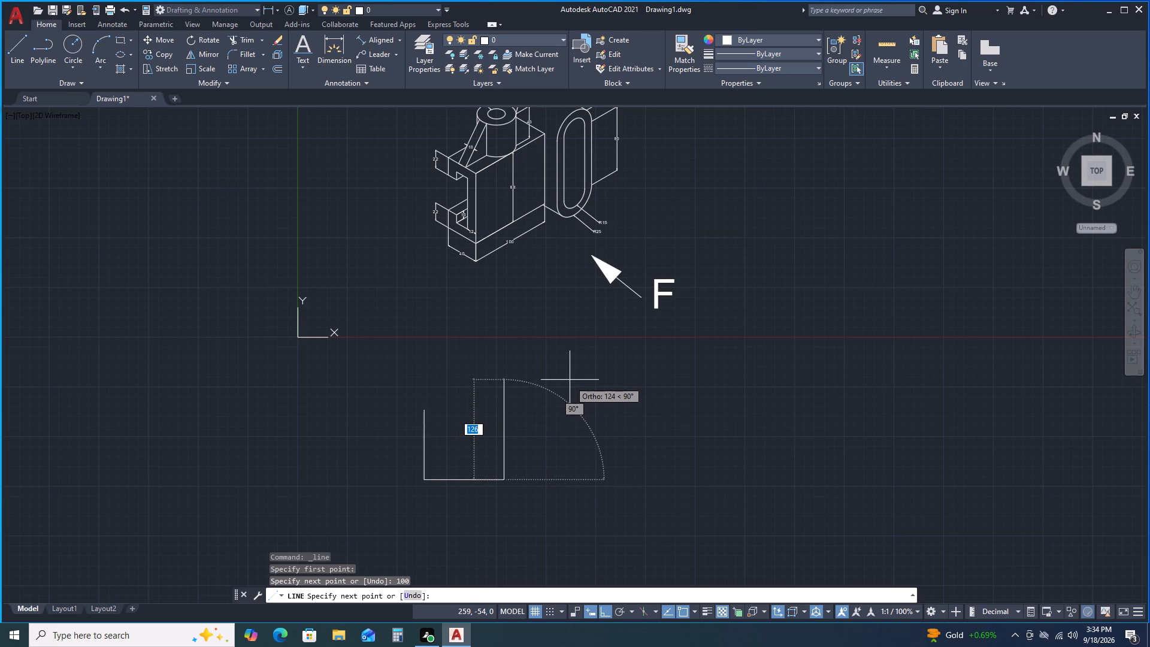
text(88)
key(Return)
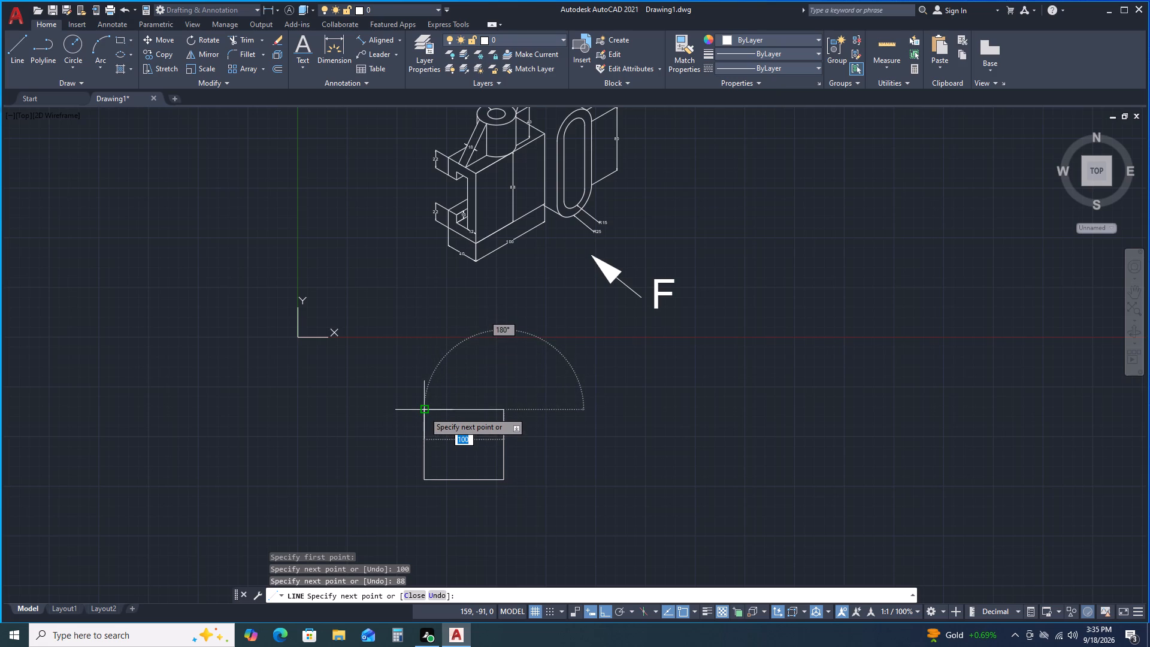
double_click(424, 412)
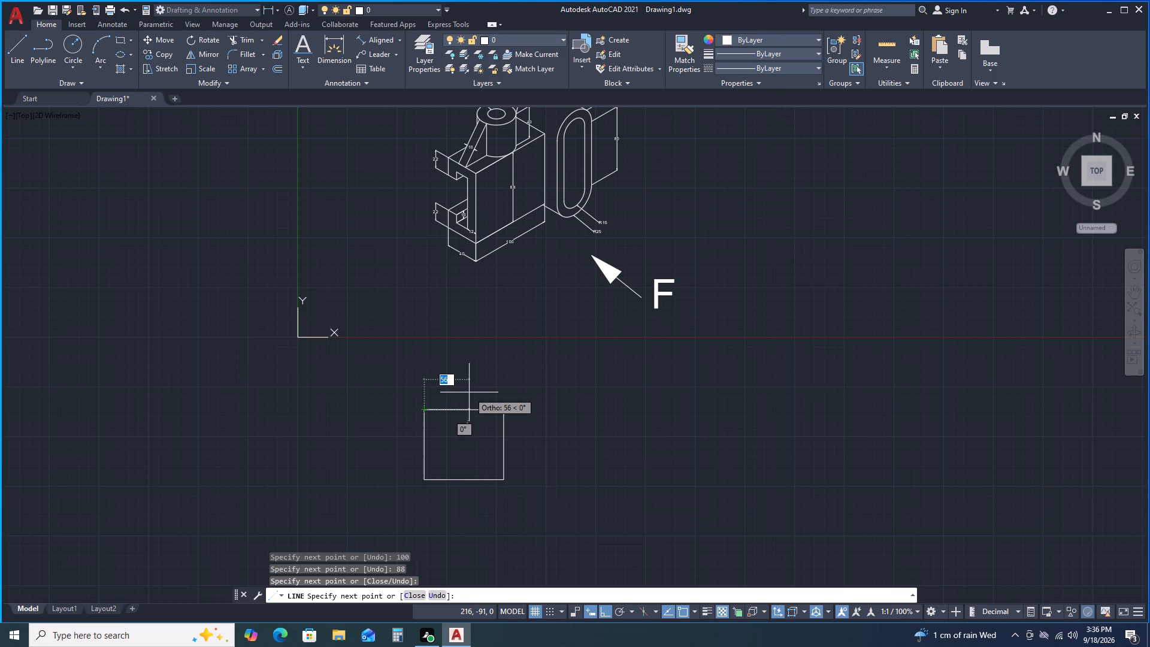
key(space)
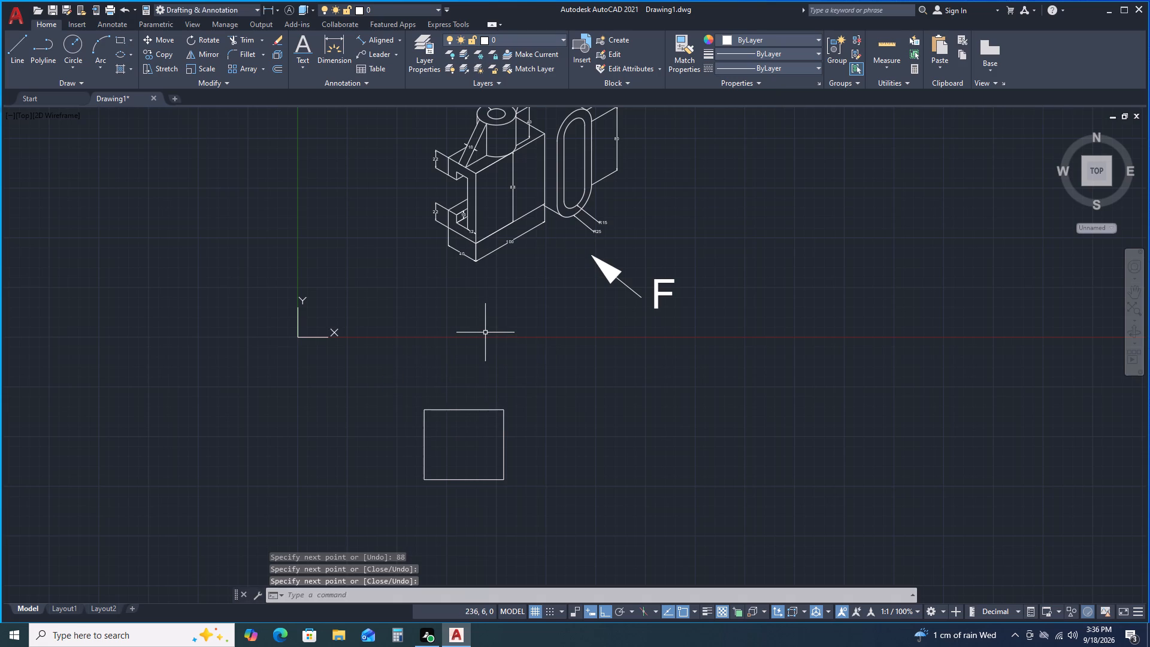
Draw a vertical line 40 long upward from the midpoint of the rectangle's top edge.
scroll(449, 441, up, 1)
scroll(449, 441, down, 1)
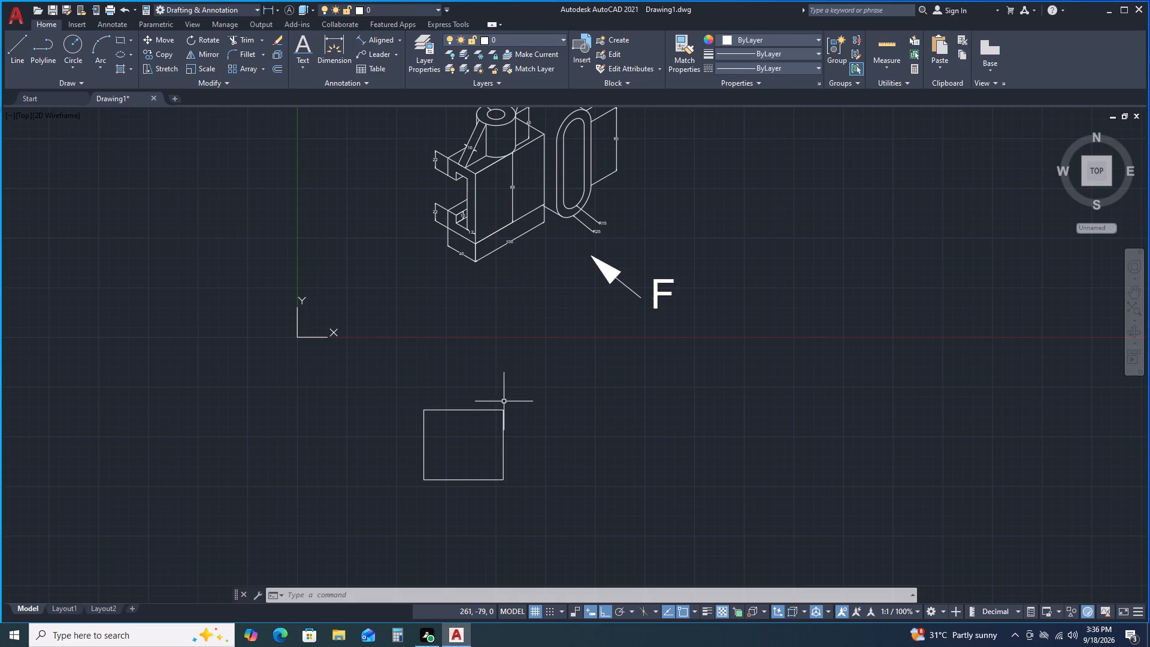
scroll(491, 410, down, 1)
scroll(491, 410, up, 2)
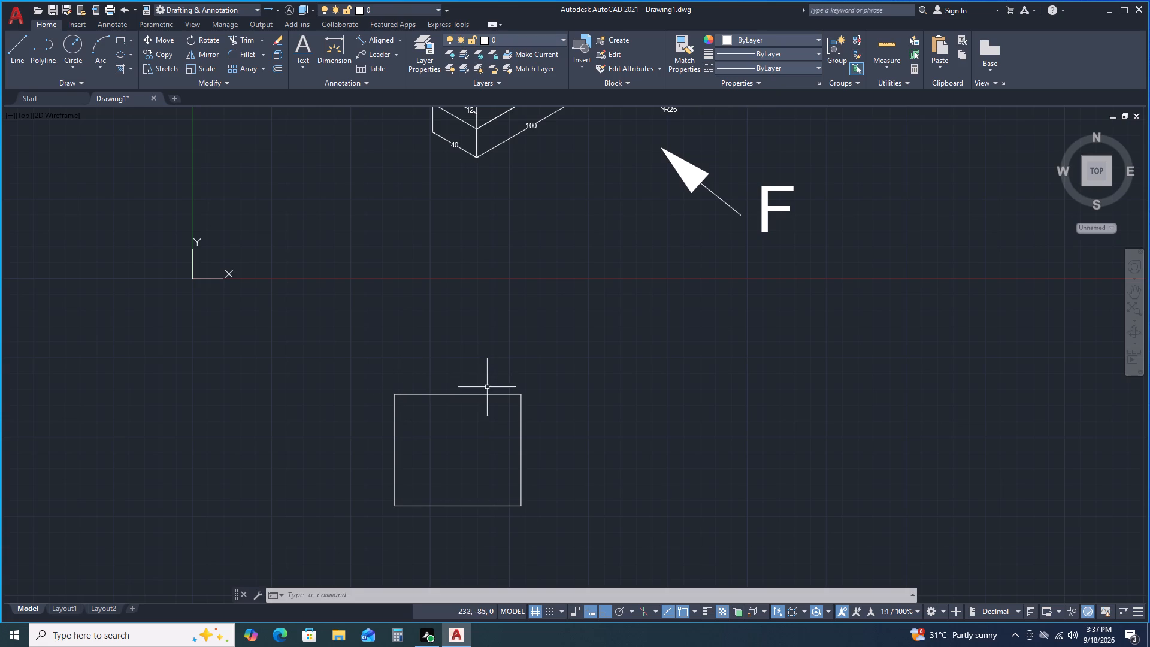
click(14, 55)
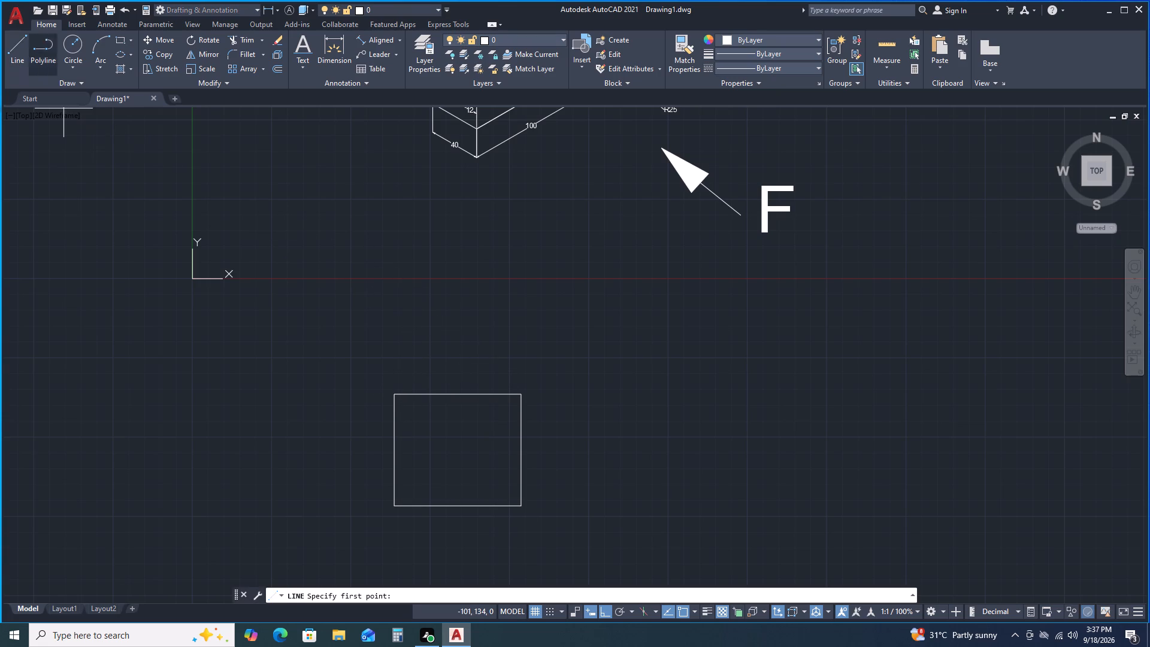
double_click(456, 397)
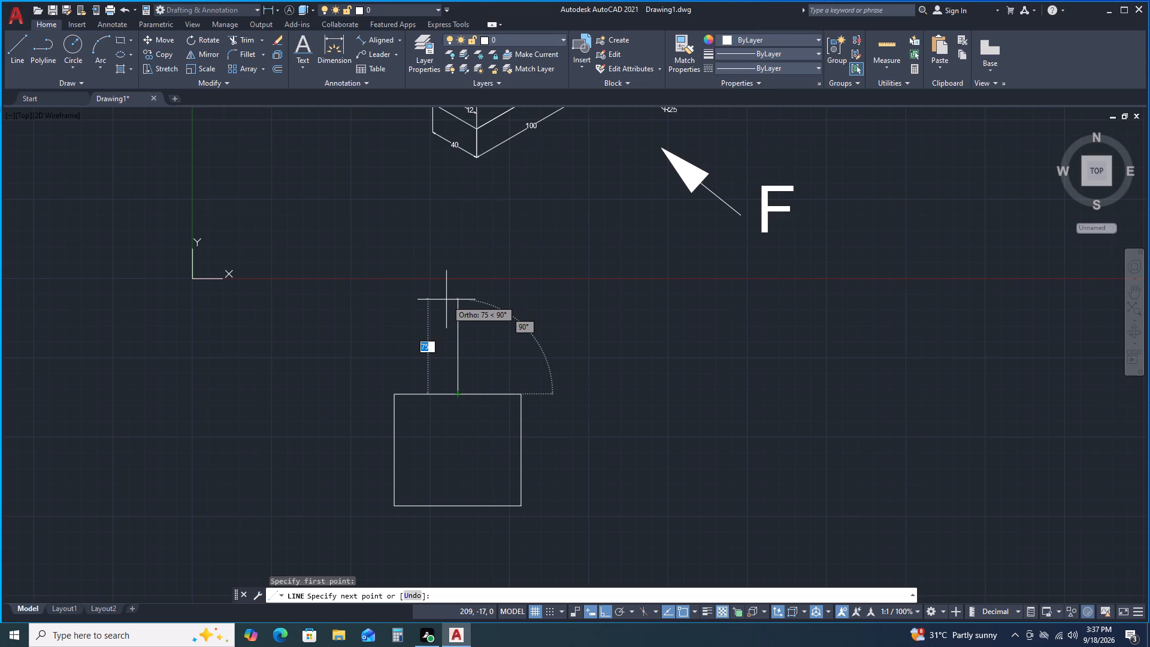
key(4)
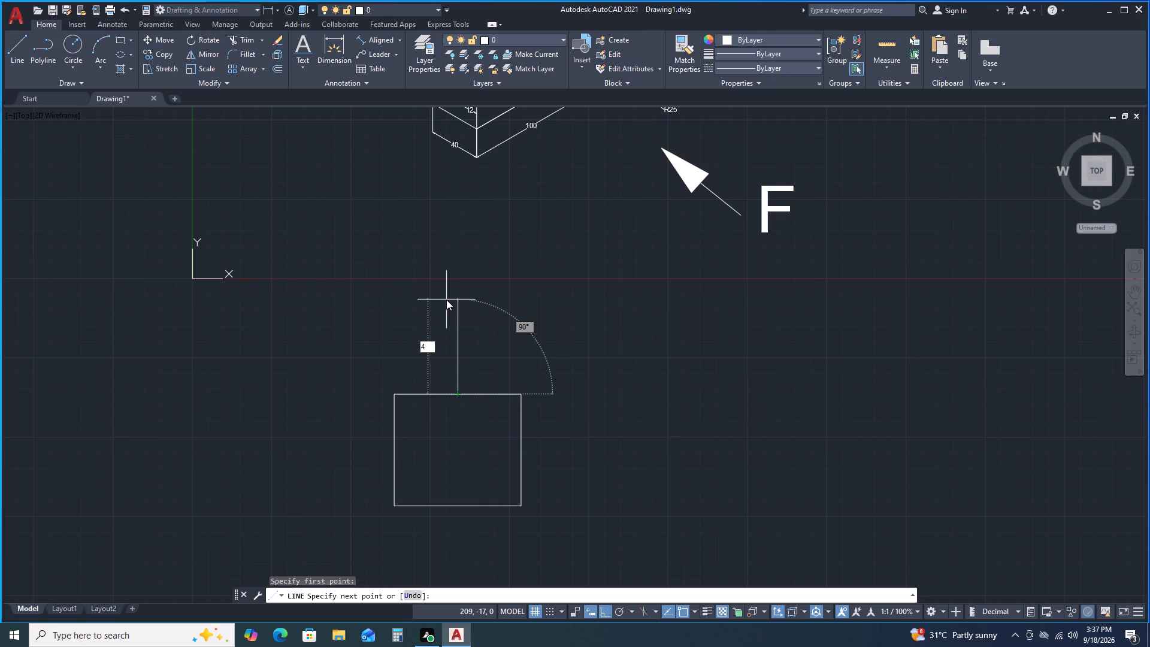
key(0)
key(Return)
key(space)
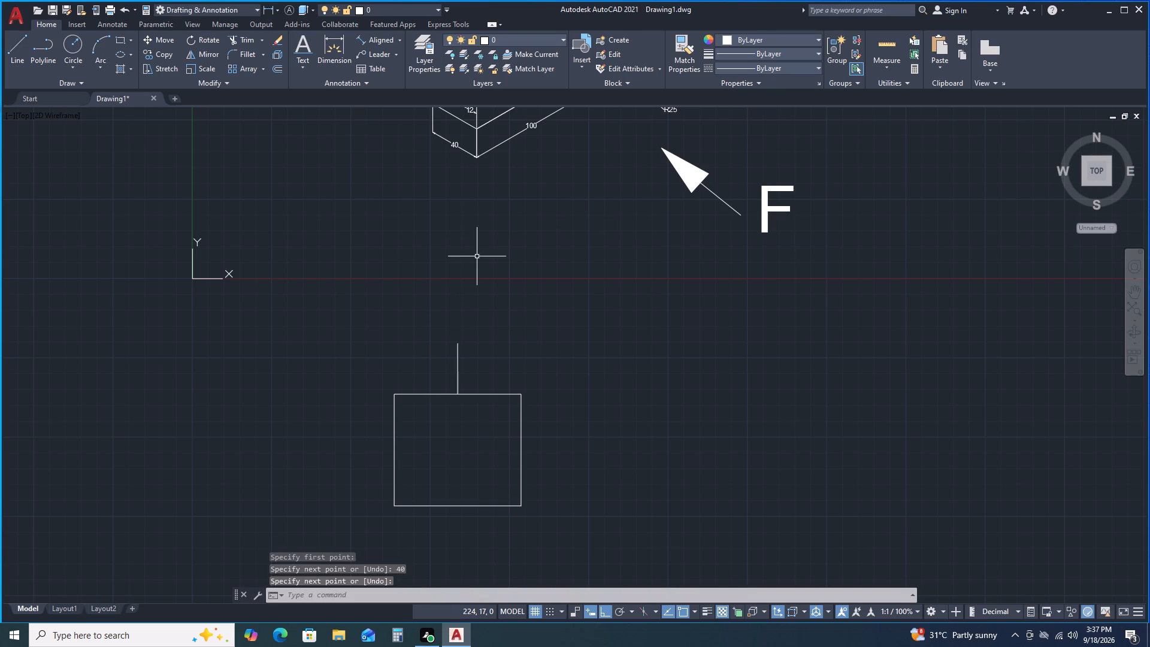
Load the ACAD_ISO02W100 (ISO dash) and CENTER linetypes into the drawing.
scroll(477, 361, up, 2)
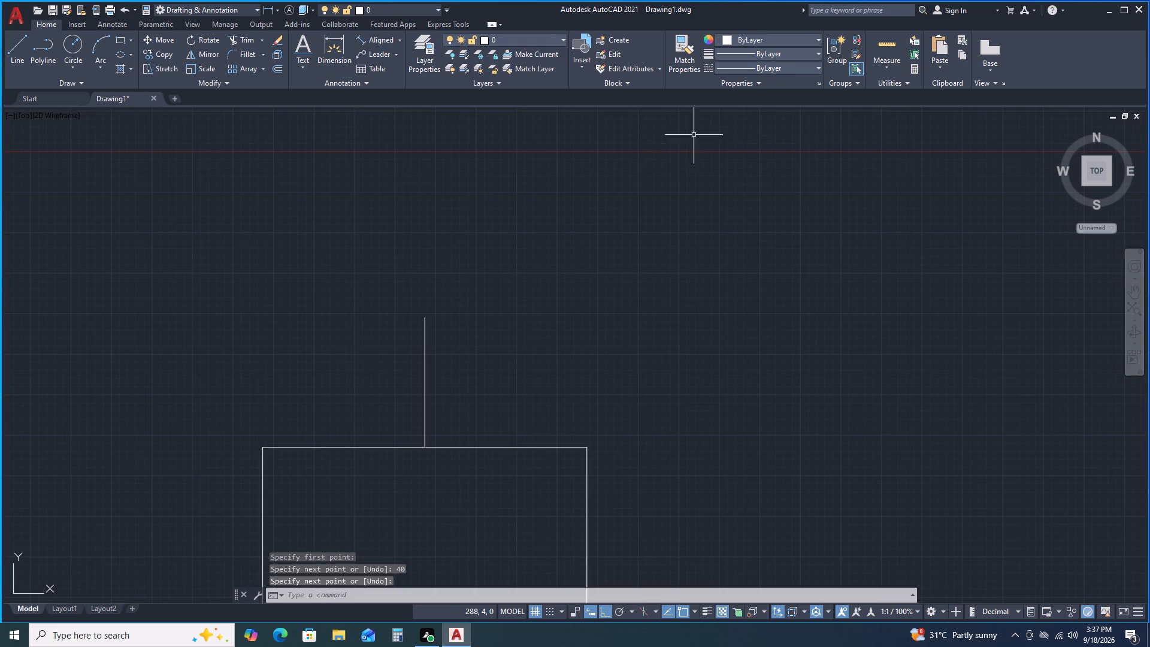
click(797, 67)
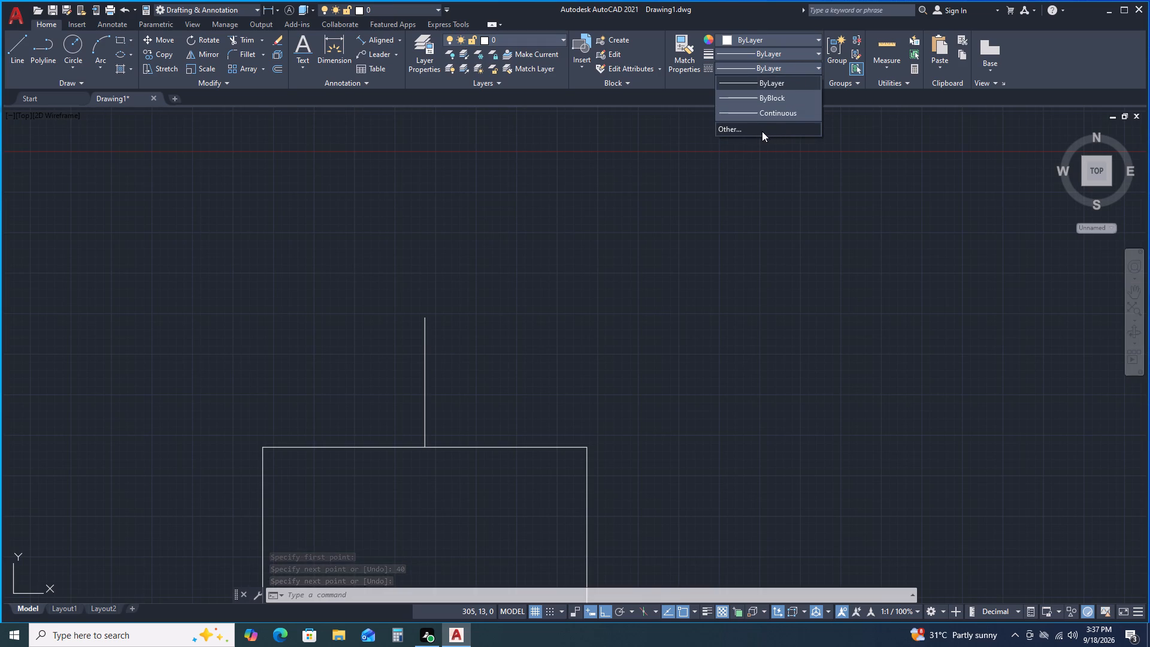
double_click(761, 131)
click(656, 216)
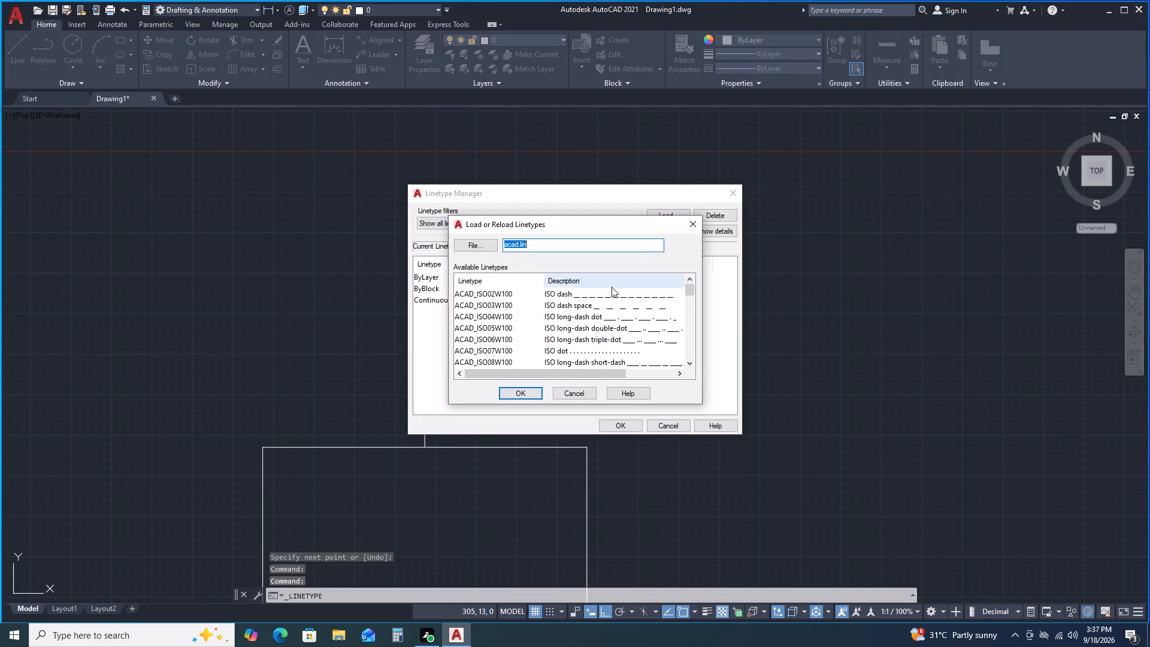
double_click(583, 295)
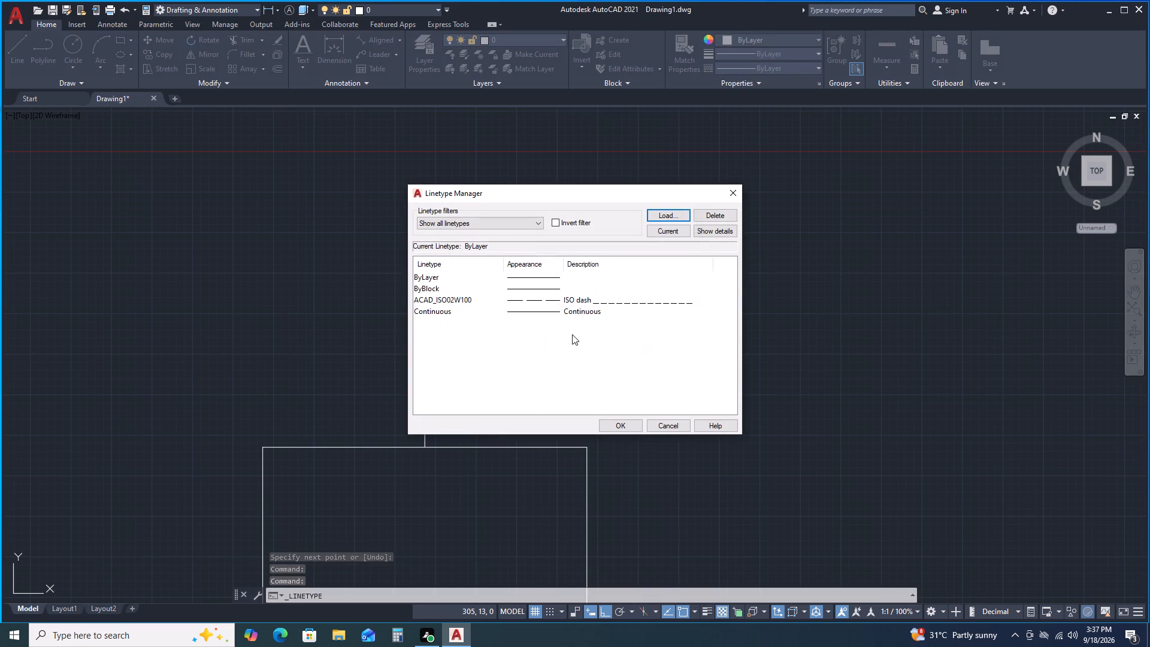
click(664, 216)
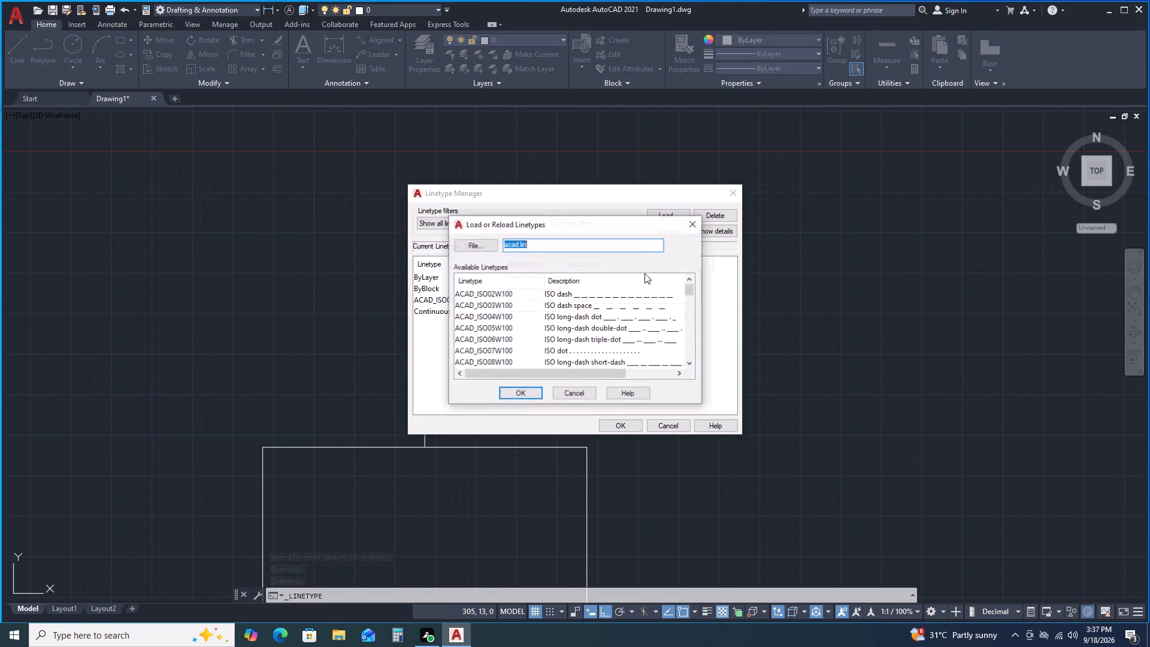
scroll(619, 325, down, 3)
scroll(528, 344, down, 2)
click(558, 324)
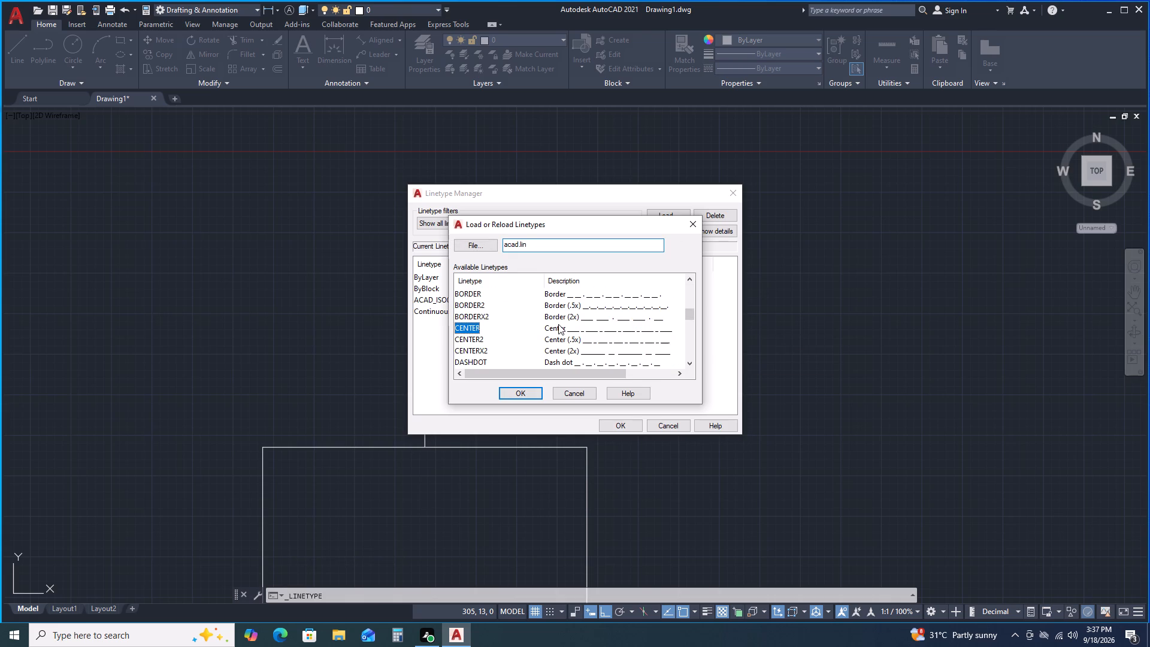
click(526, 390)
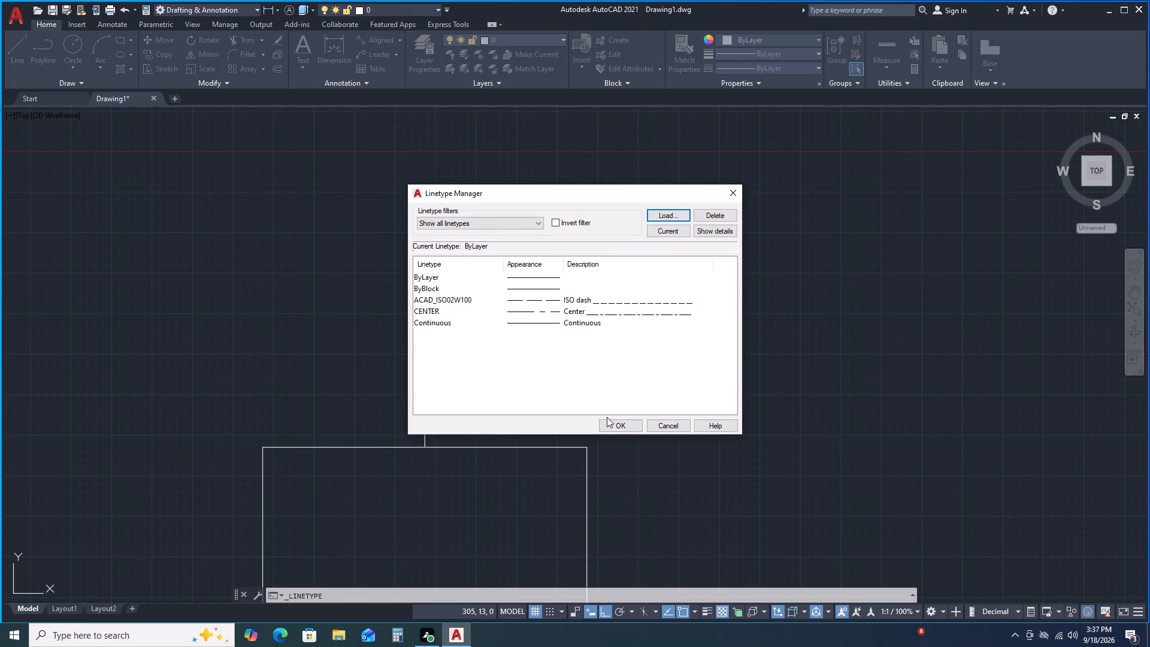
click(626, 427)
Copy the 40 long vertical line 20 to each side along the rectangle's top edge, from its lower end.
middle_drag(521, 389, 521, 389)
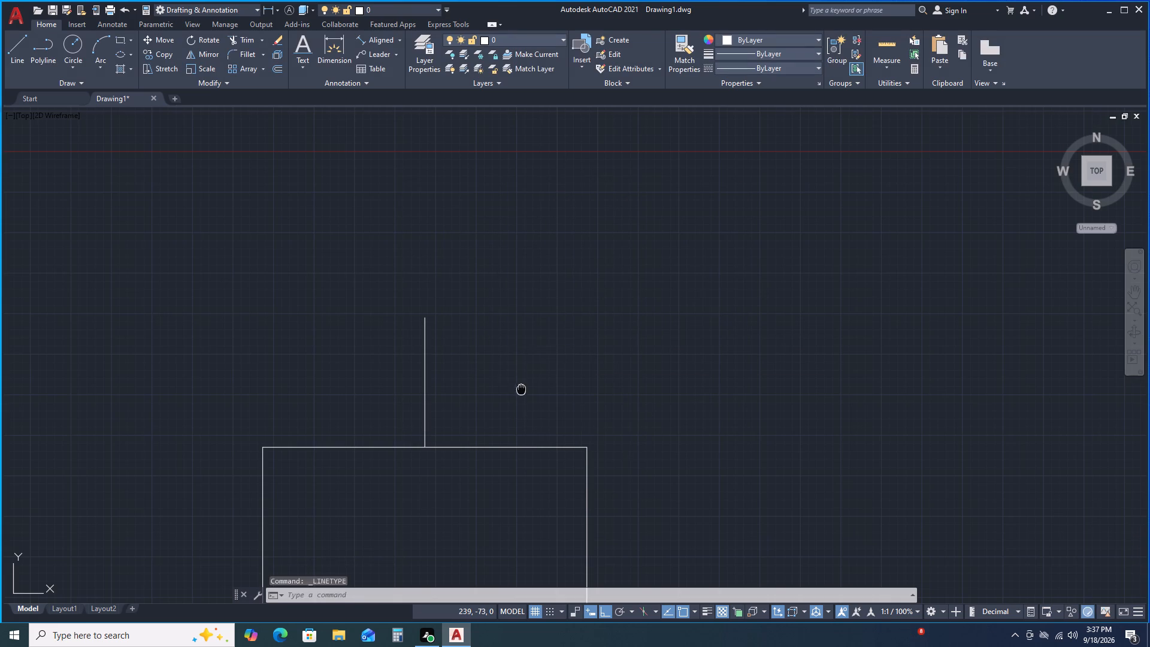
middle_drag(521, 389, 564, 350)
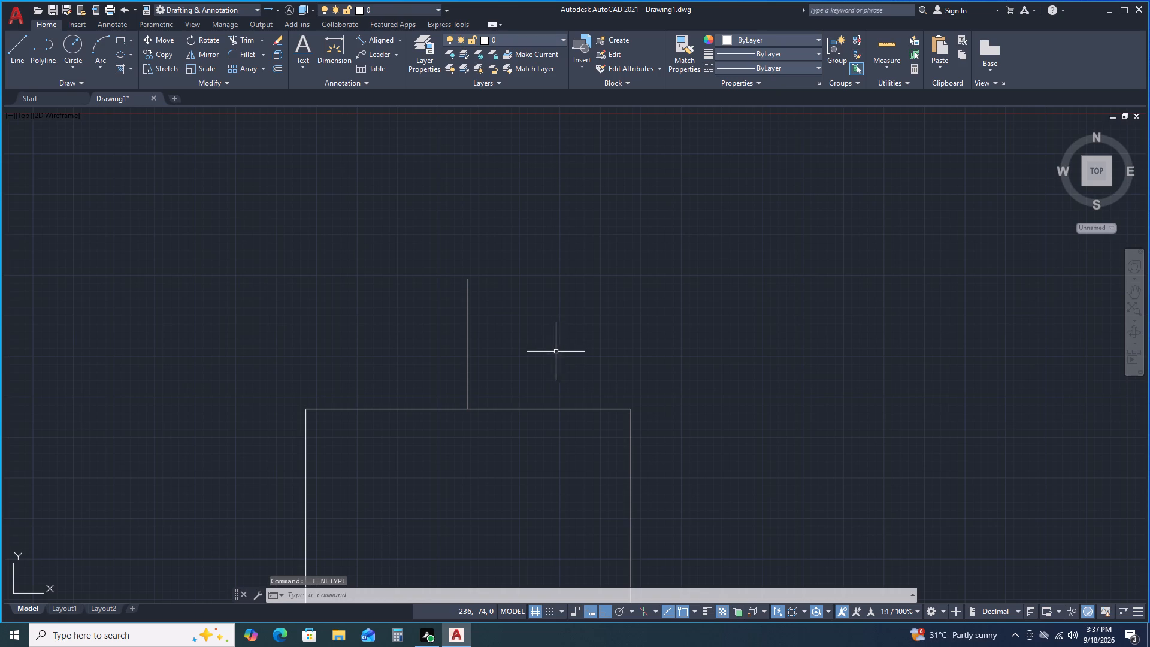
click(492, 332)
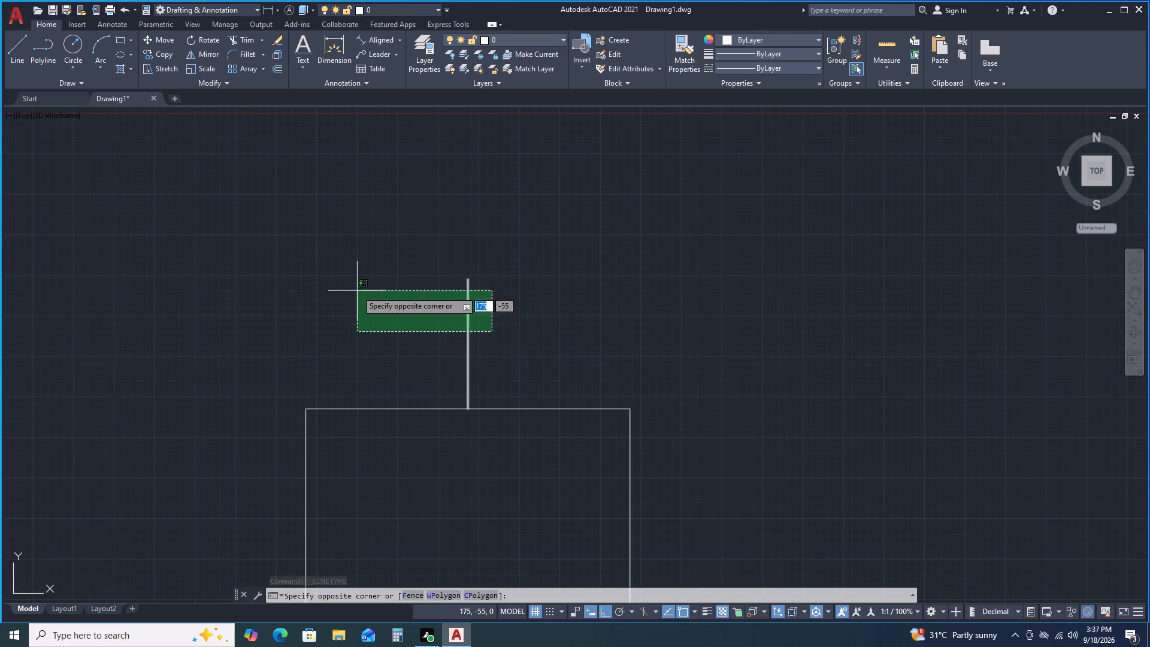
click(357, 291)
right_click(357, 291)
click(407, 389)
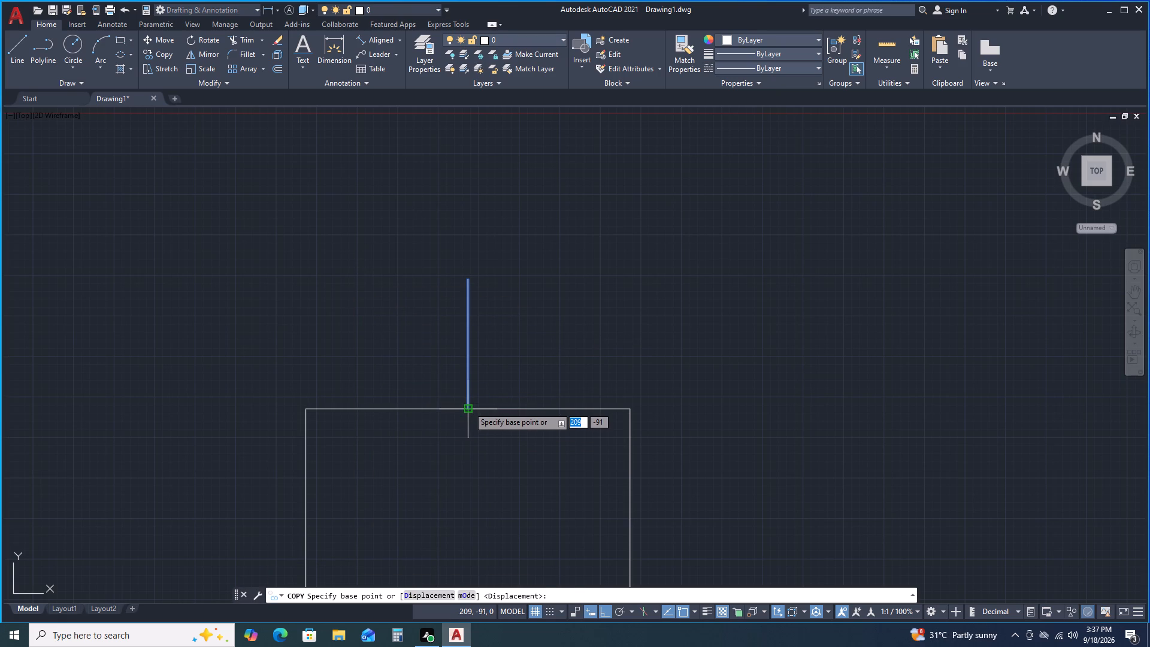
click(468, 407)
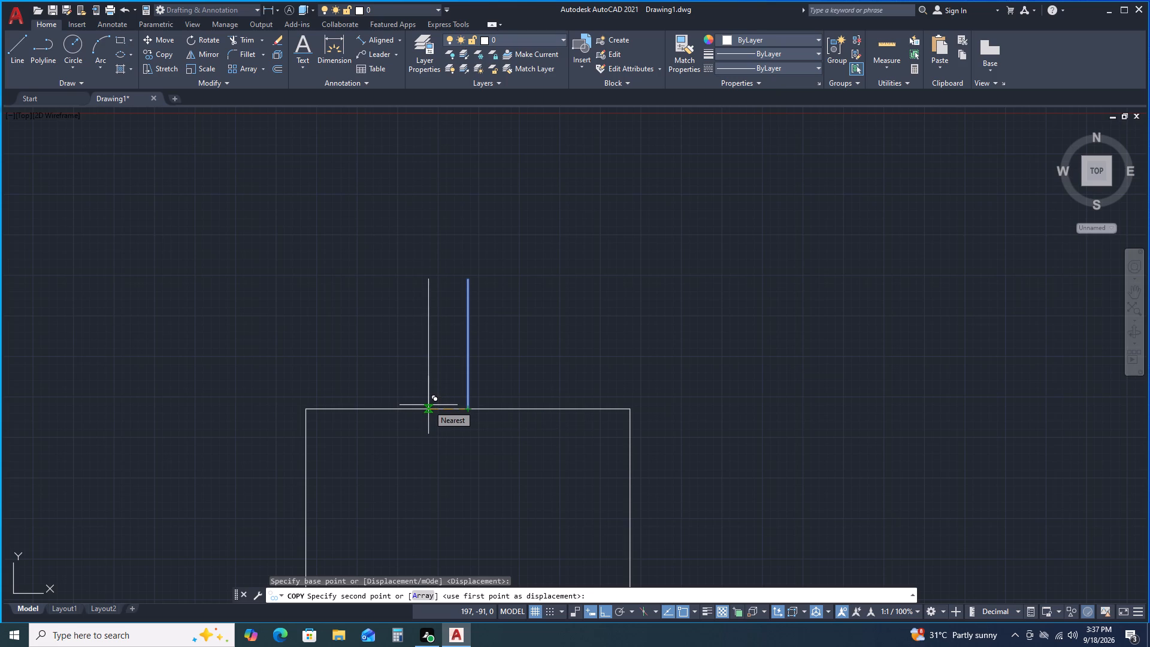
text(10)
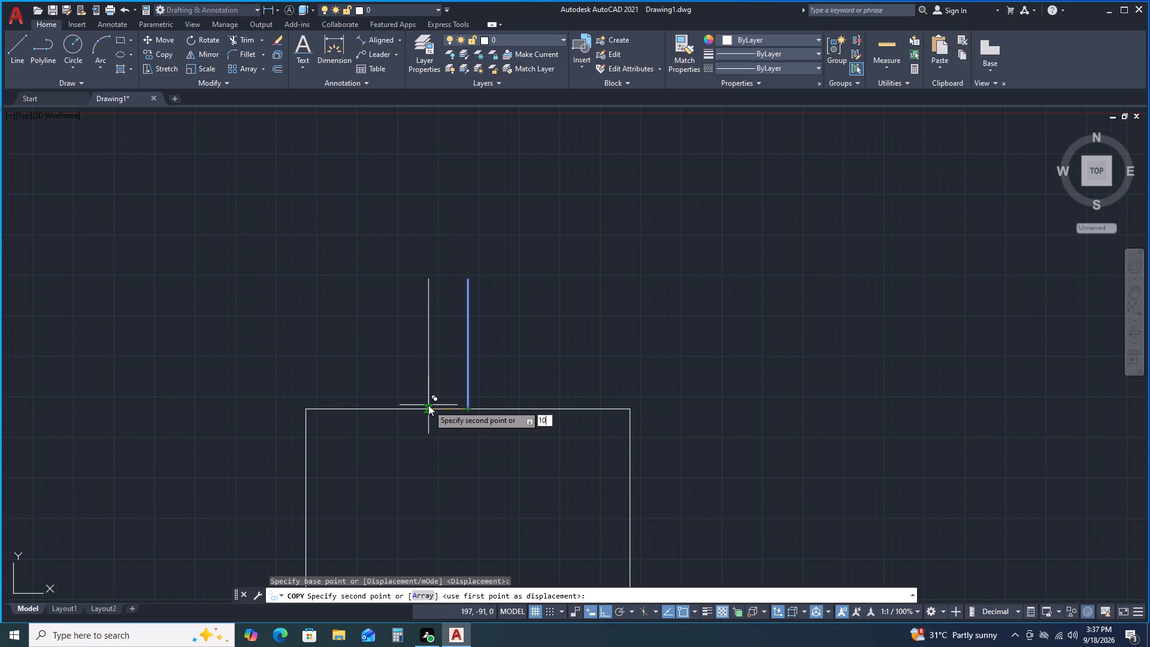
key(BackSpace)
key(BackSpace)
text(20)
key(Return)
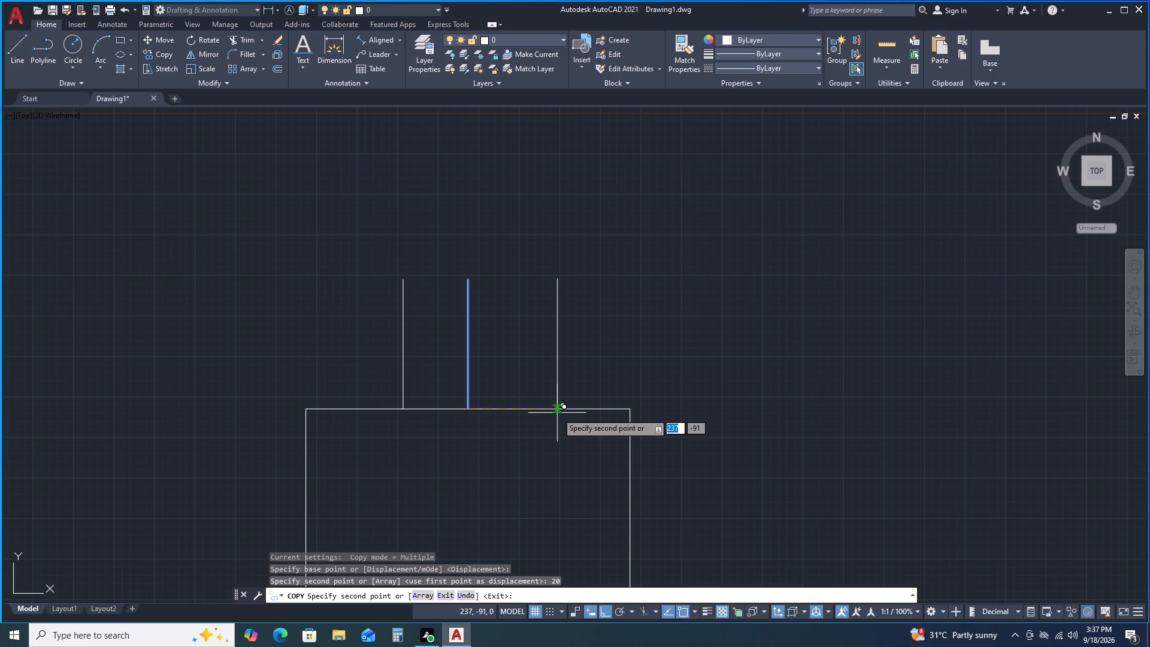
text(20)
key(Return)
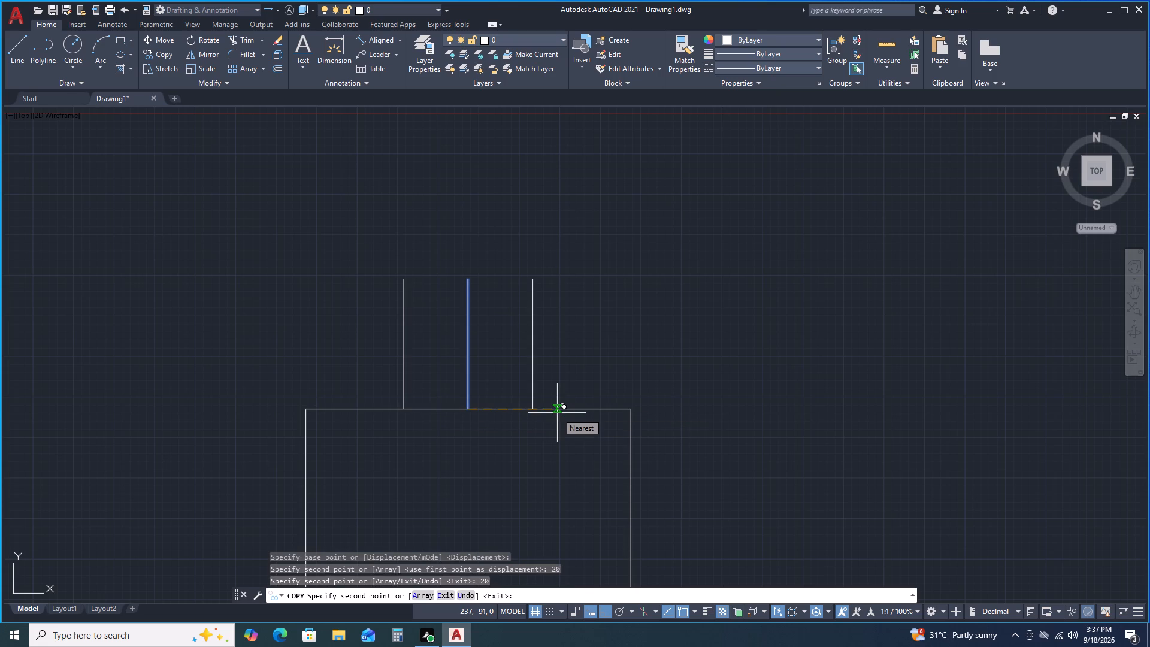
Copy the middle 40 long vertical line 9 to each side along the rectangle's top edge, from its lower end.
key(space)
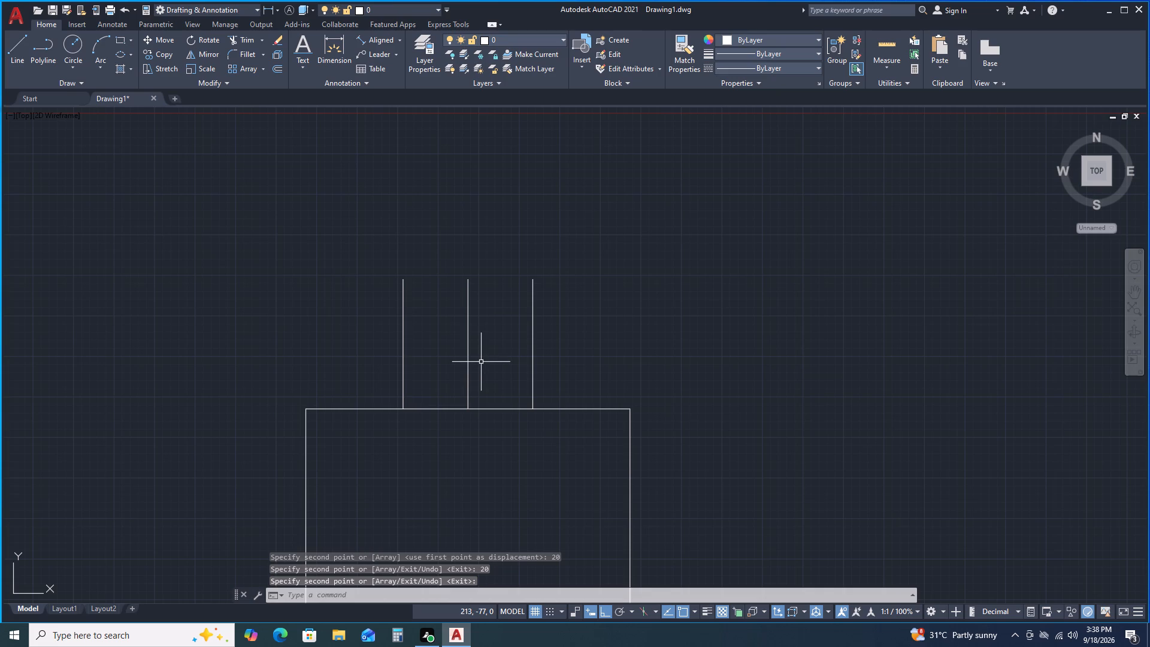
key(space)
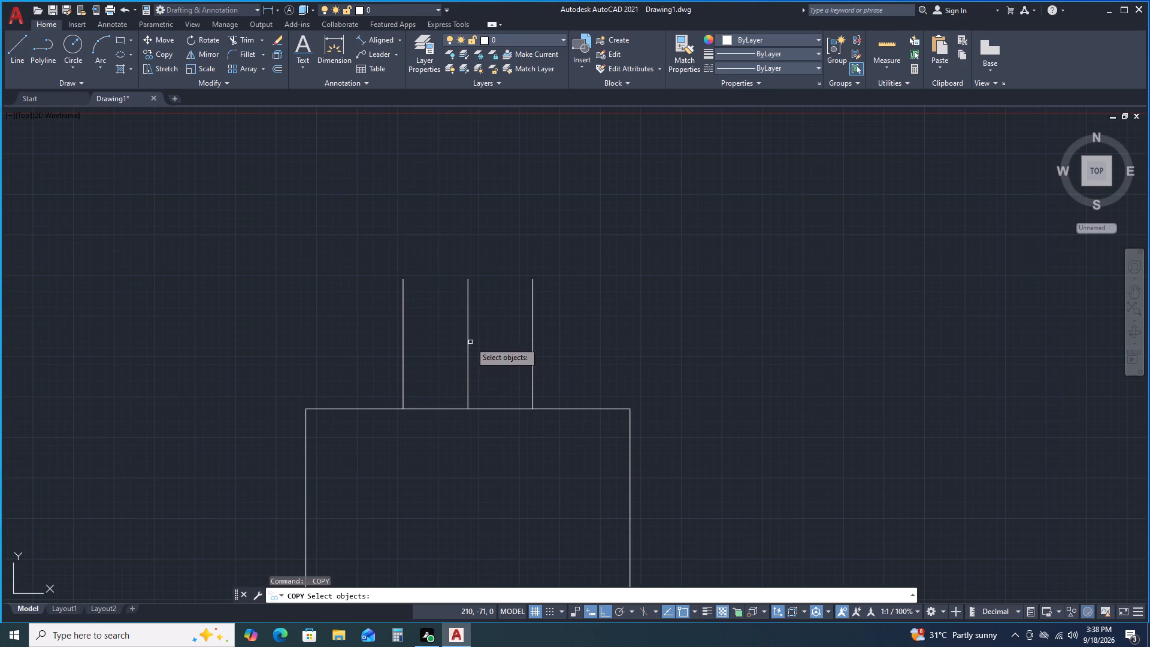
click(467, 336)
right_click(467, 336)
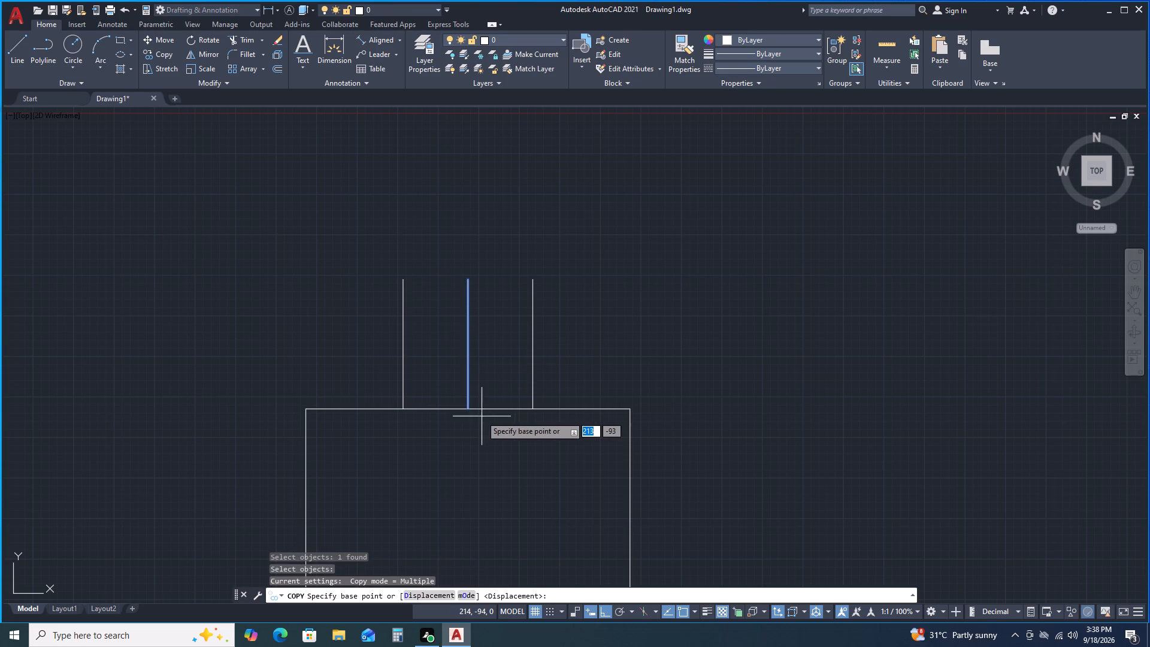
double_click(471, 410)
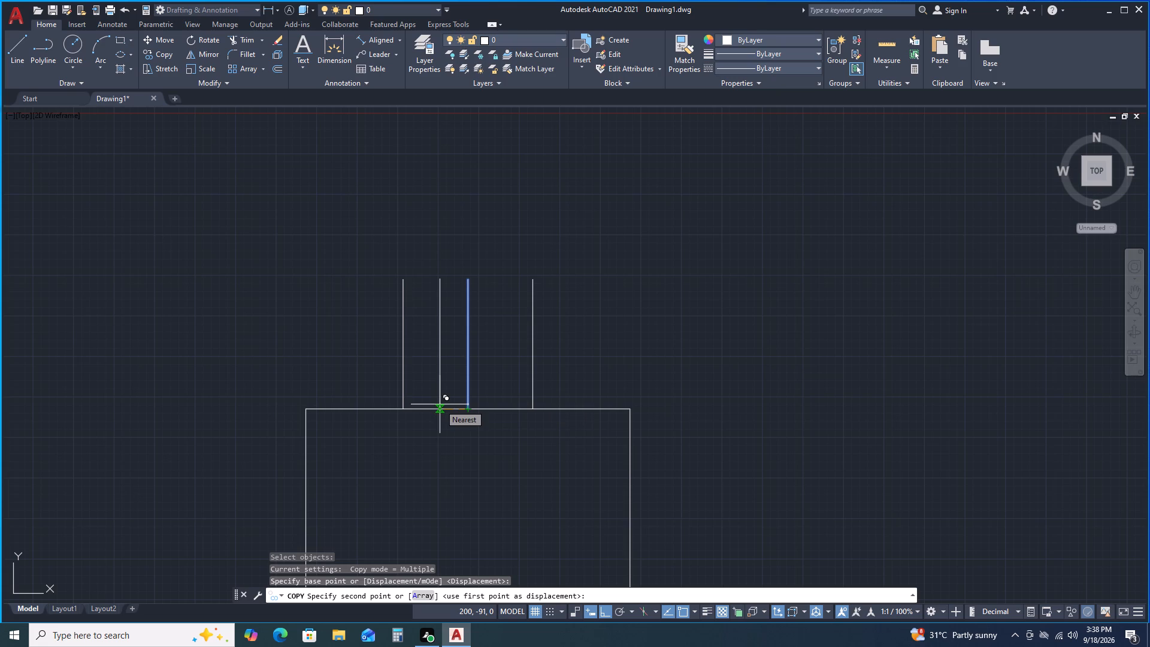
key(9)
key(Return)
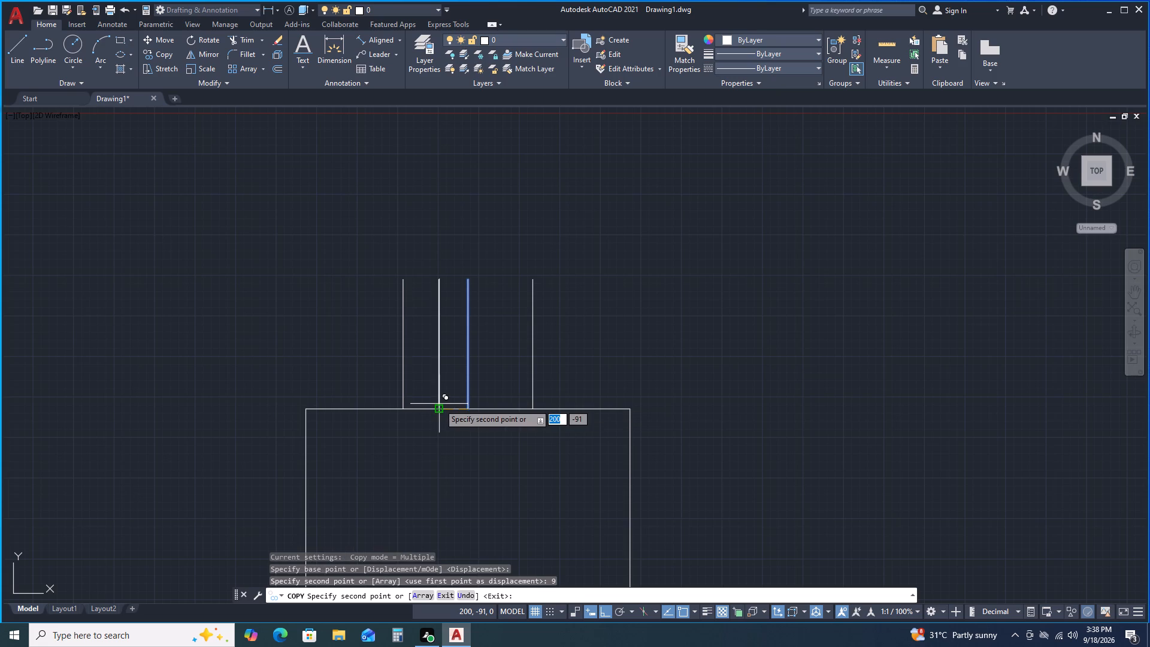
key(9)
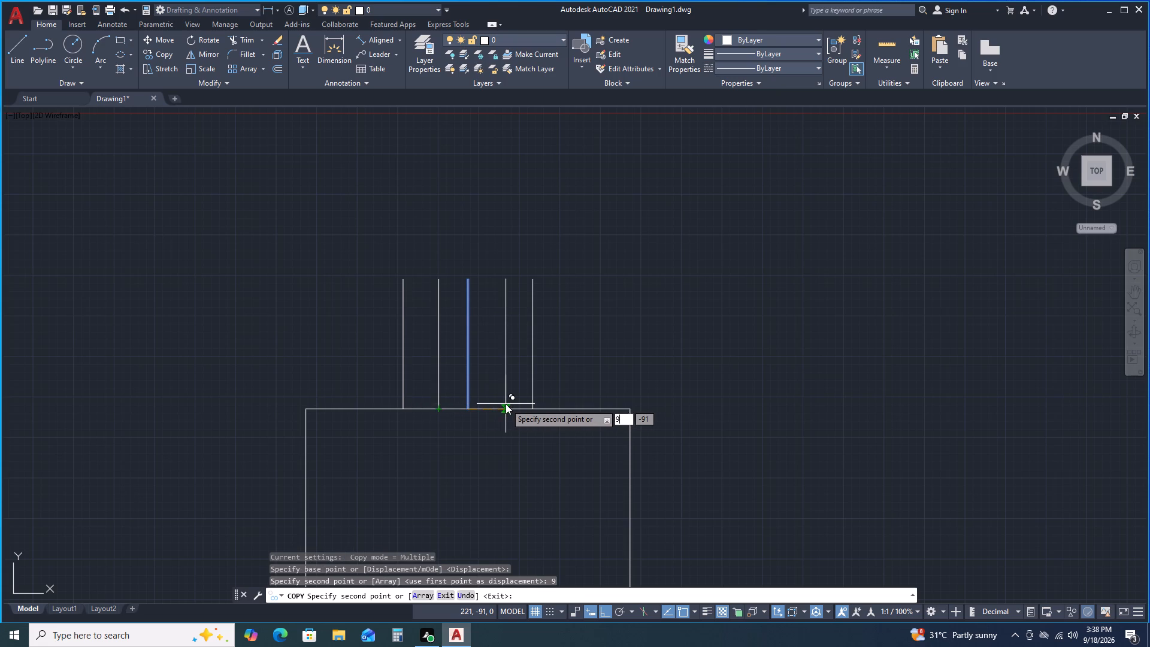
key(Return)
key(space)
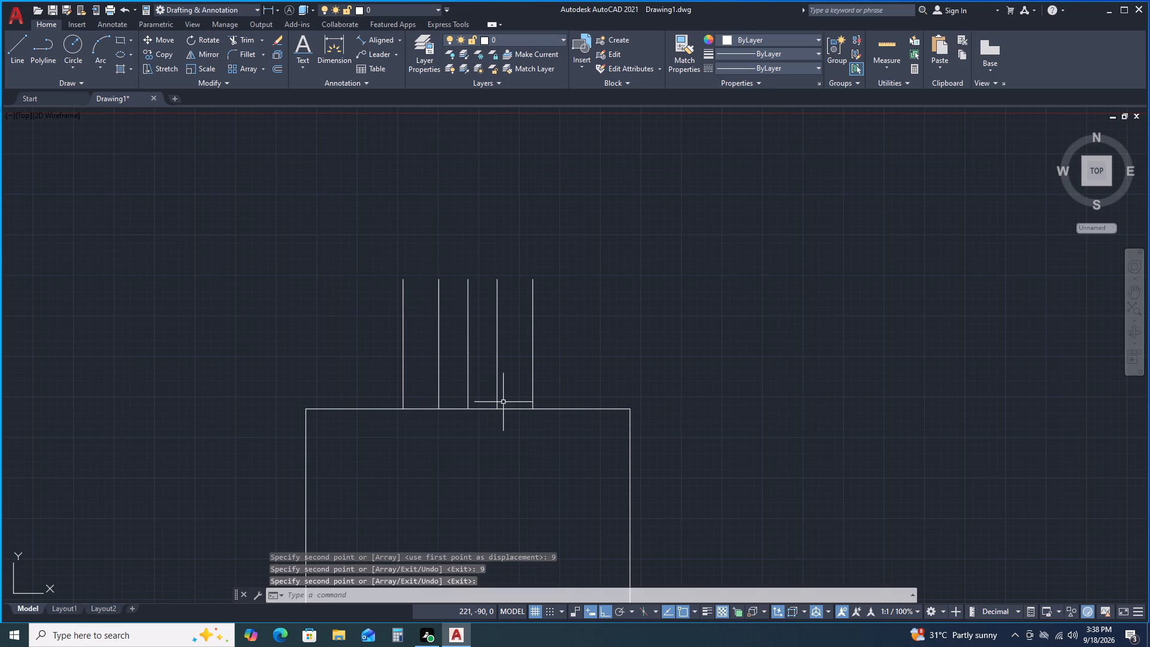
Draw a sloped line from the top of the left outer vertical down to the rectangle's upper-left corner.
click(17, 41)
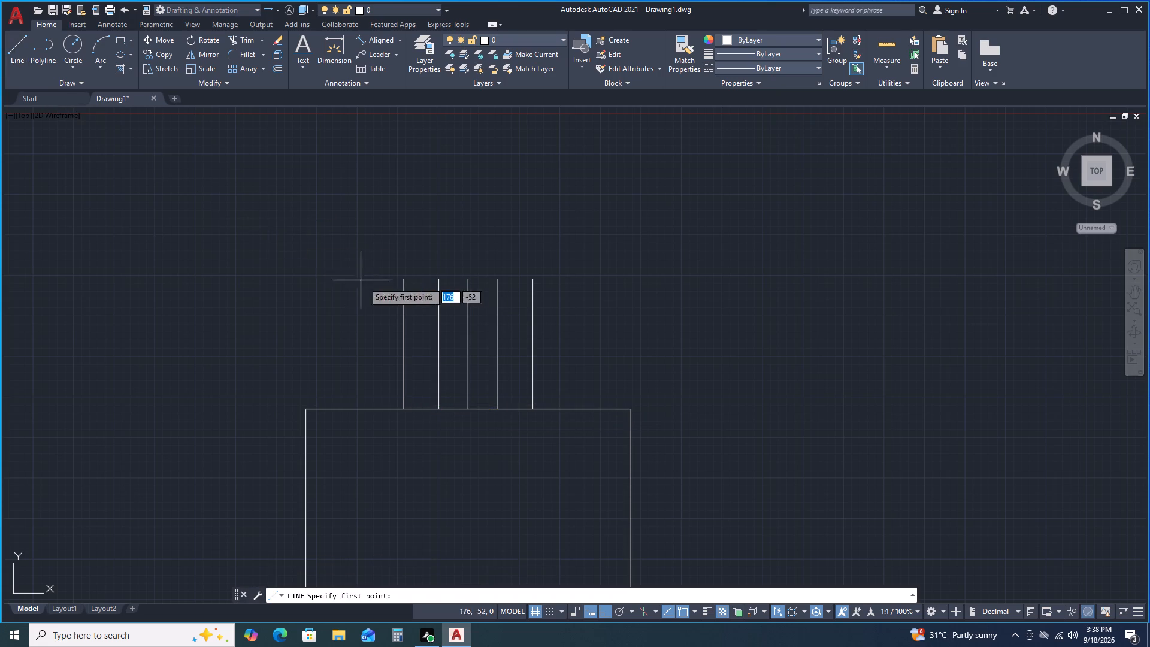
click(400, 280)
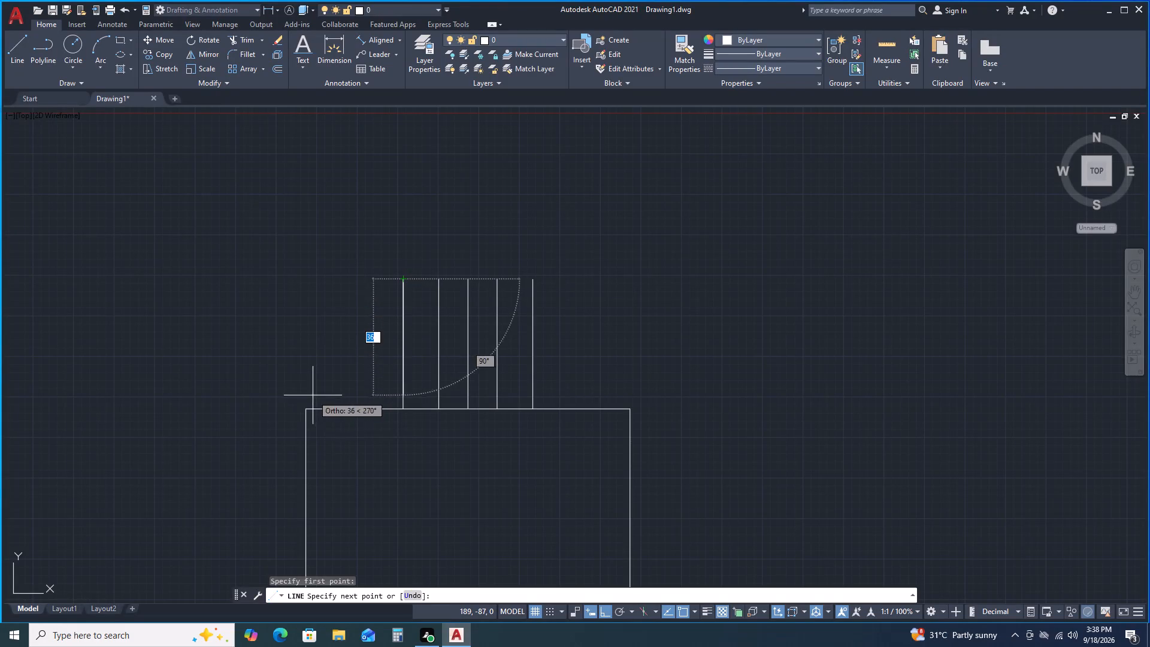
click(308, 408)
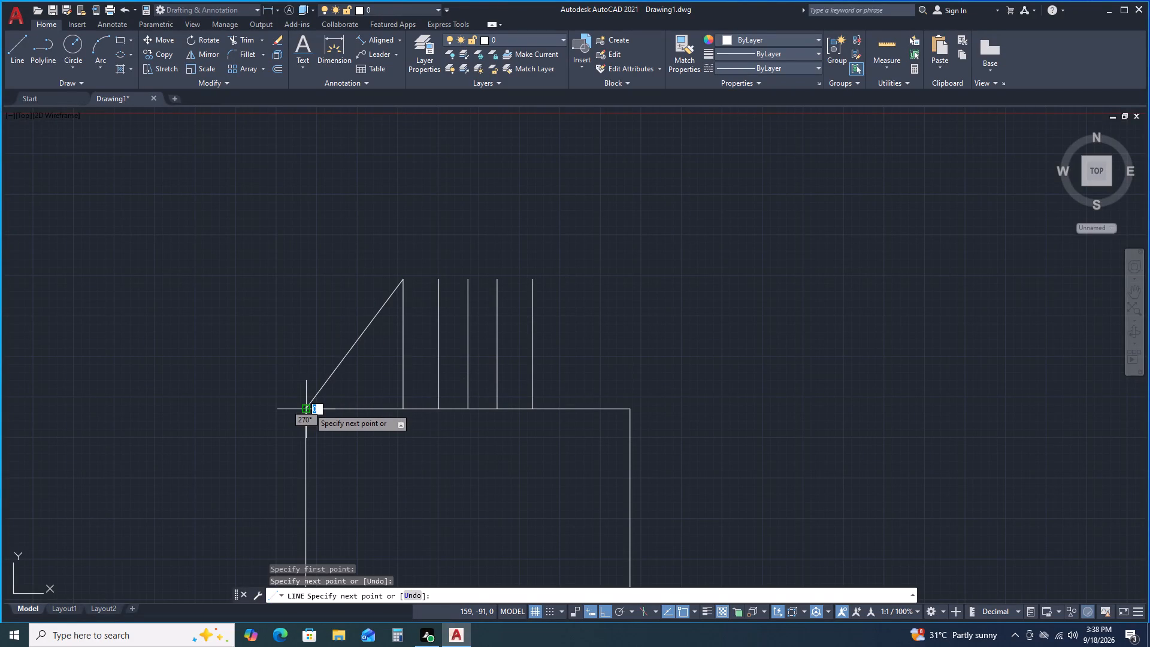
key(space)
Close the cylinder outline with a horizontal line joining the upper ends of the two outer verticals.
key(space)
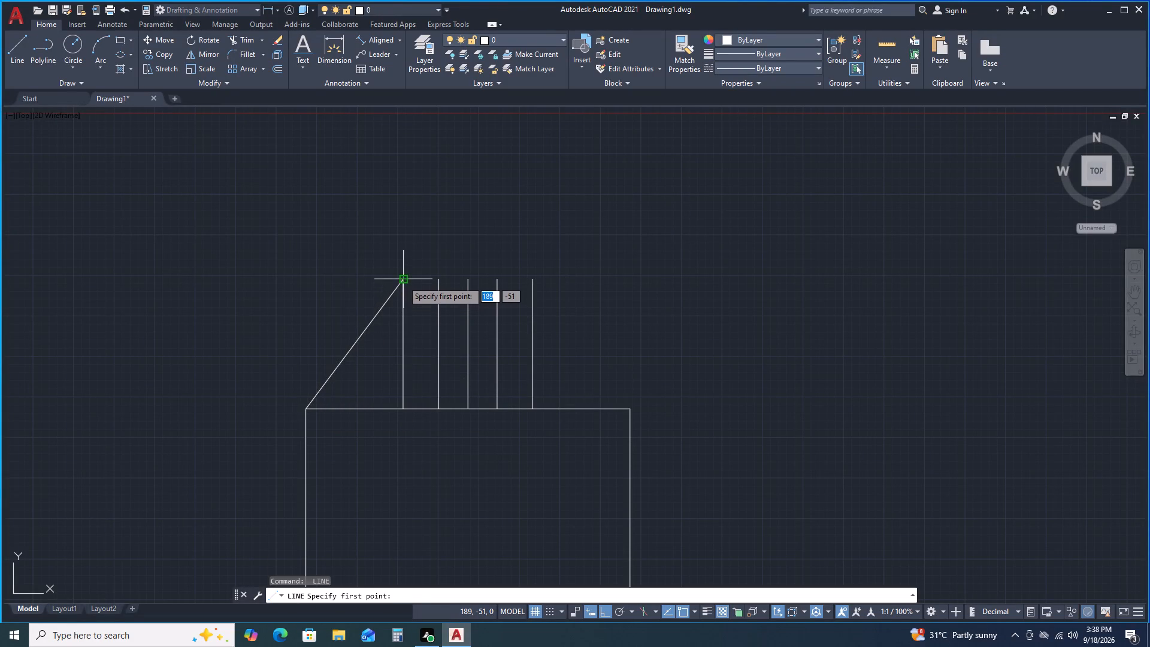
click(402, 281)
click(531, 279)
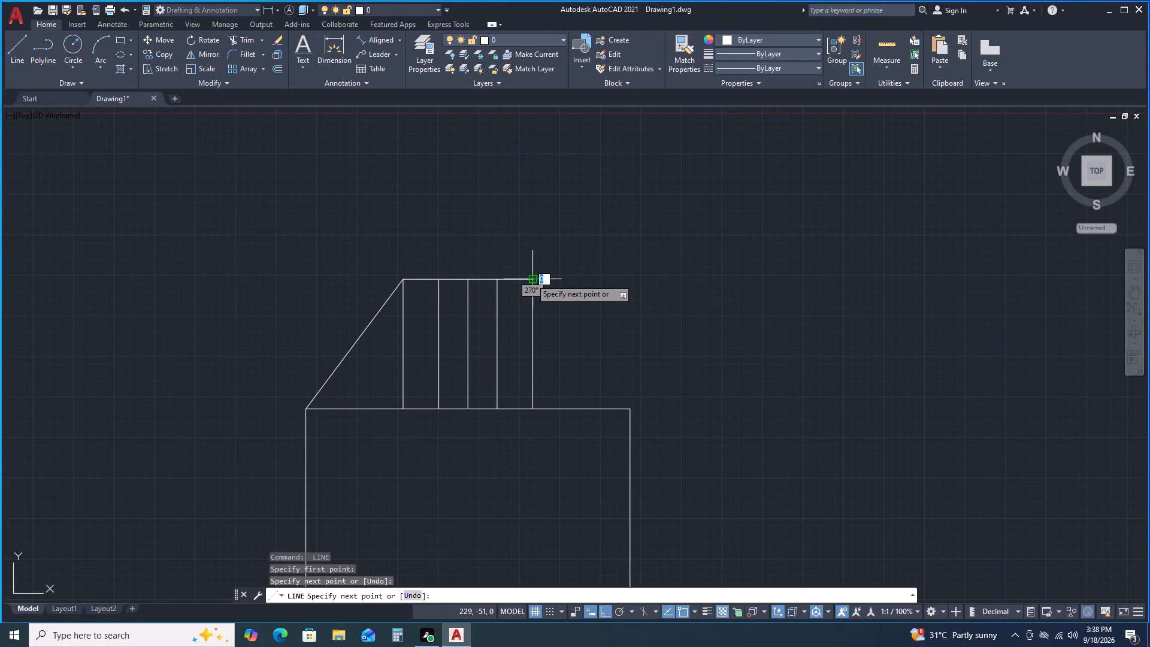
key(space)
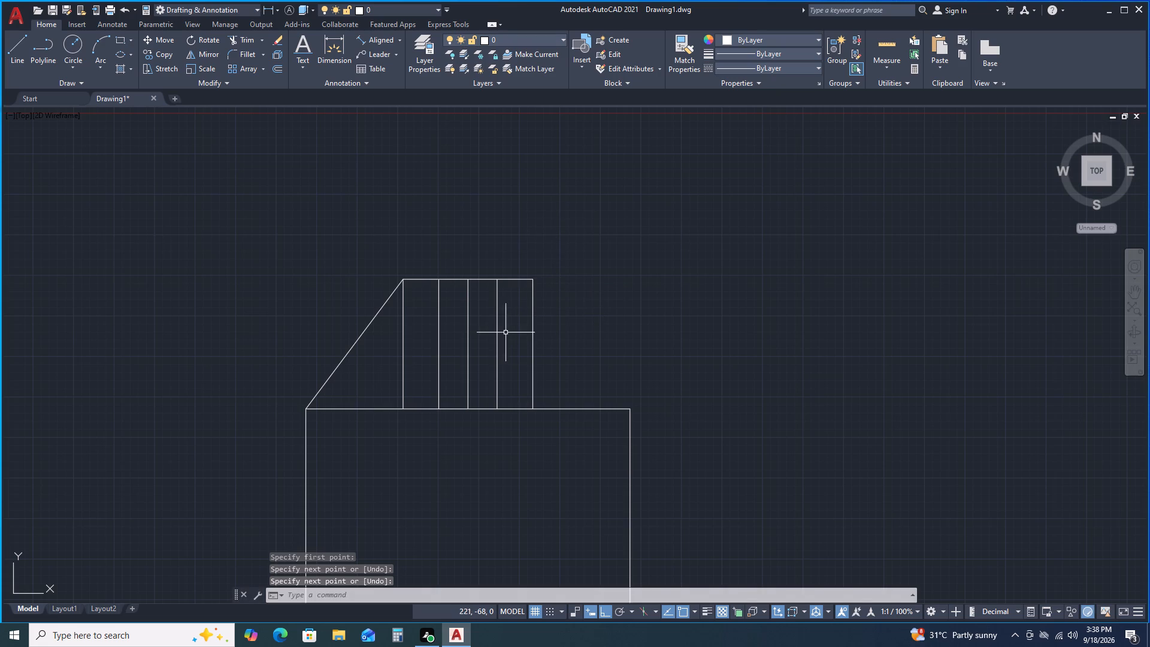
Erase the middle vertical line of the cylinder outline.
double_click(469, 315)
right_click(469, 315)
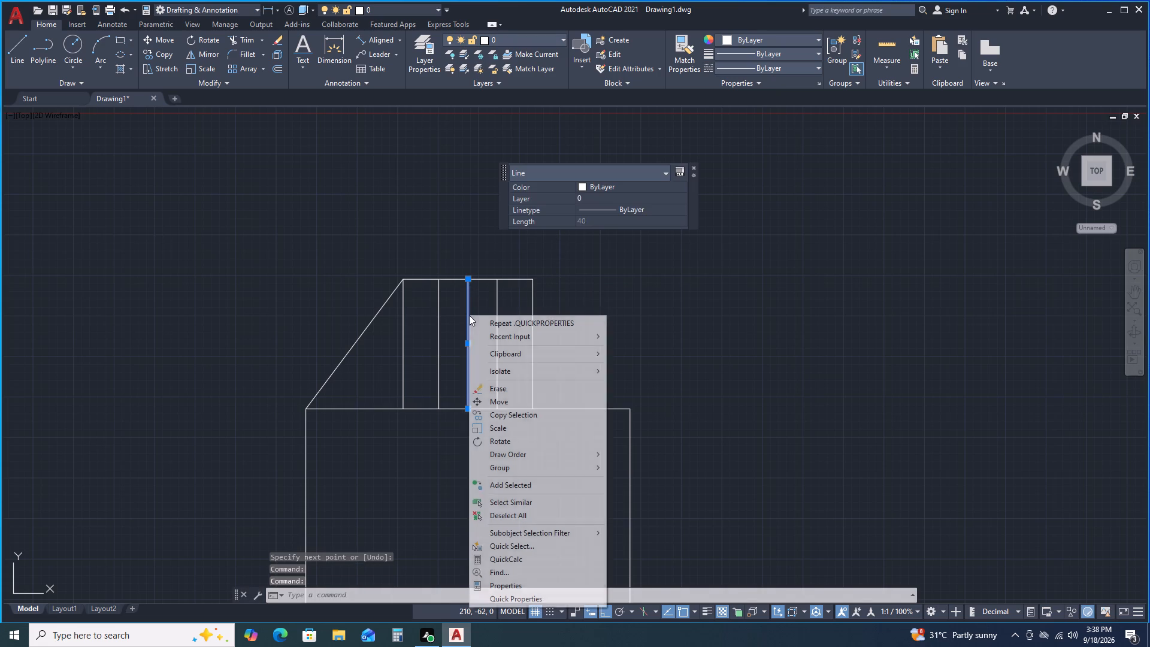
double_click(495, 389)
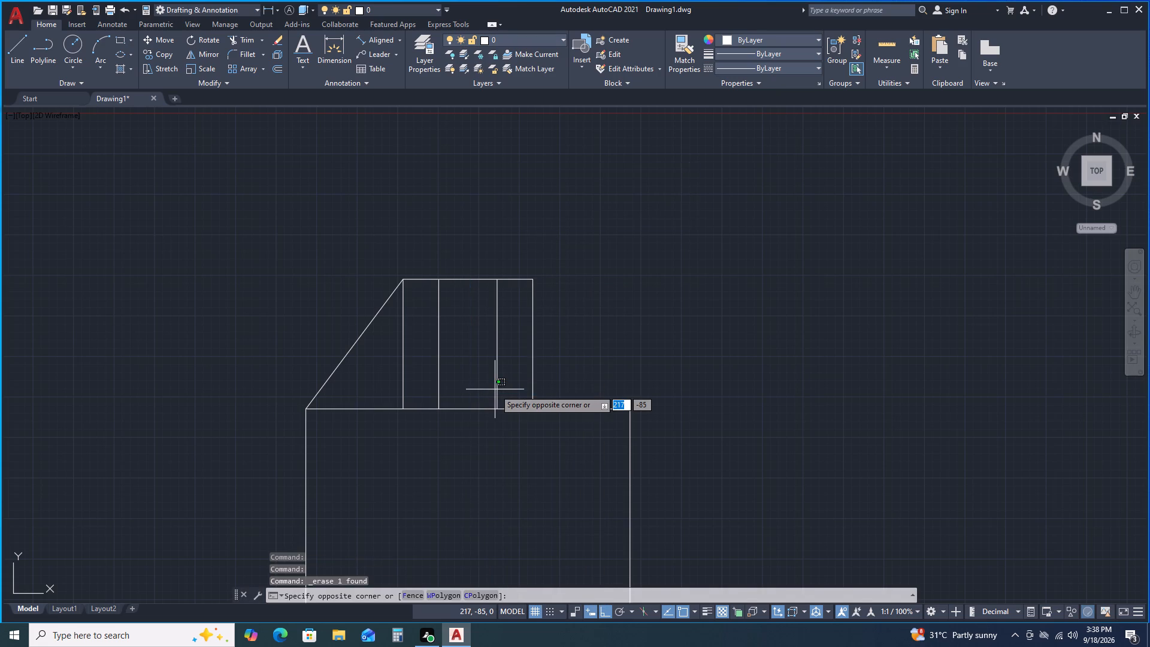
double_click(492, 347)
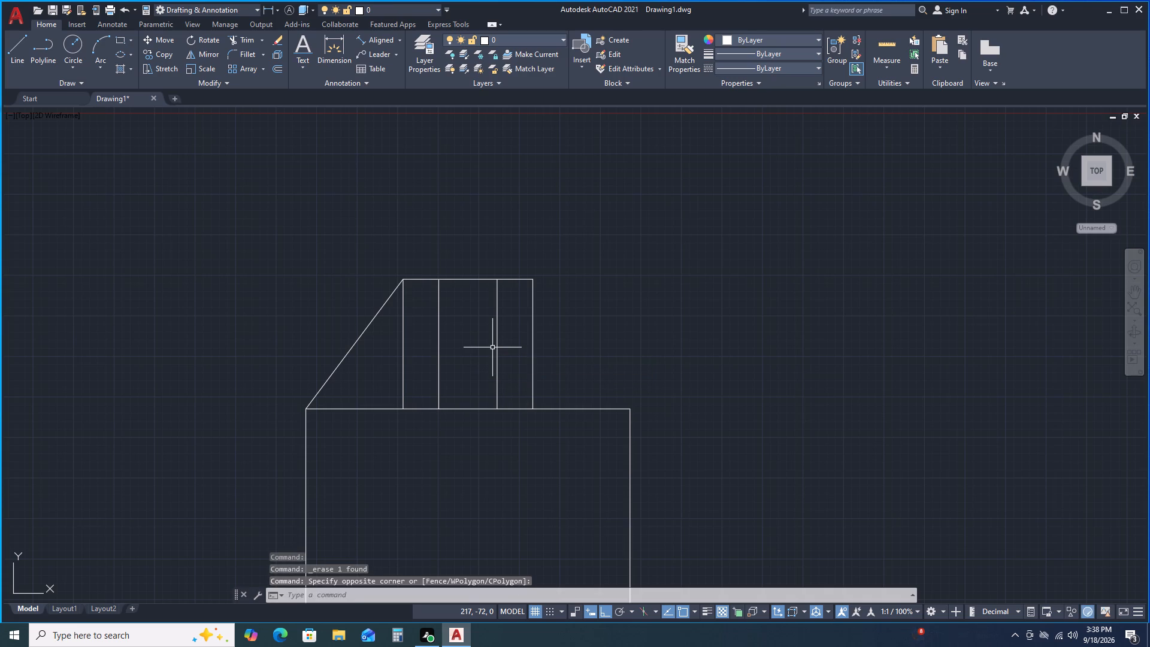
Set the right inner vertical line's linetype to ACAD_ISO02W100 in its properties.
click(497, 341)
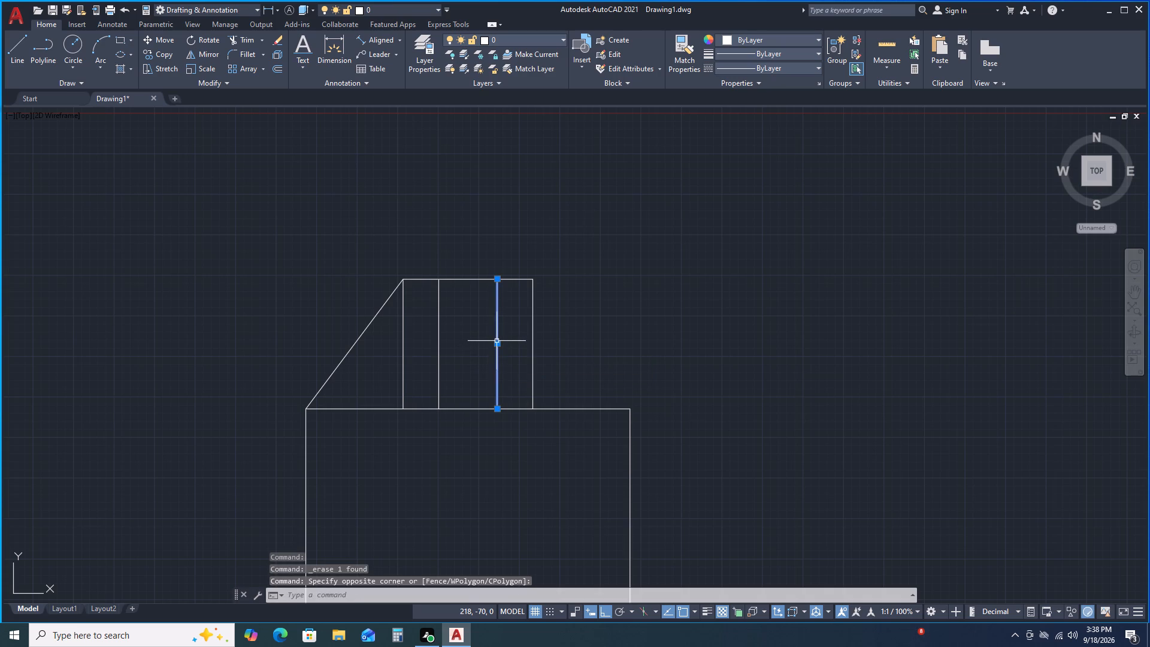
right_click(554, 246)
right_click(554, 246)
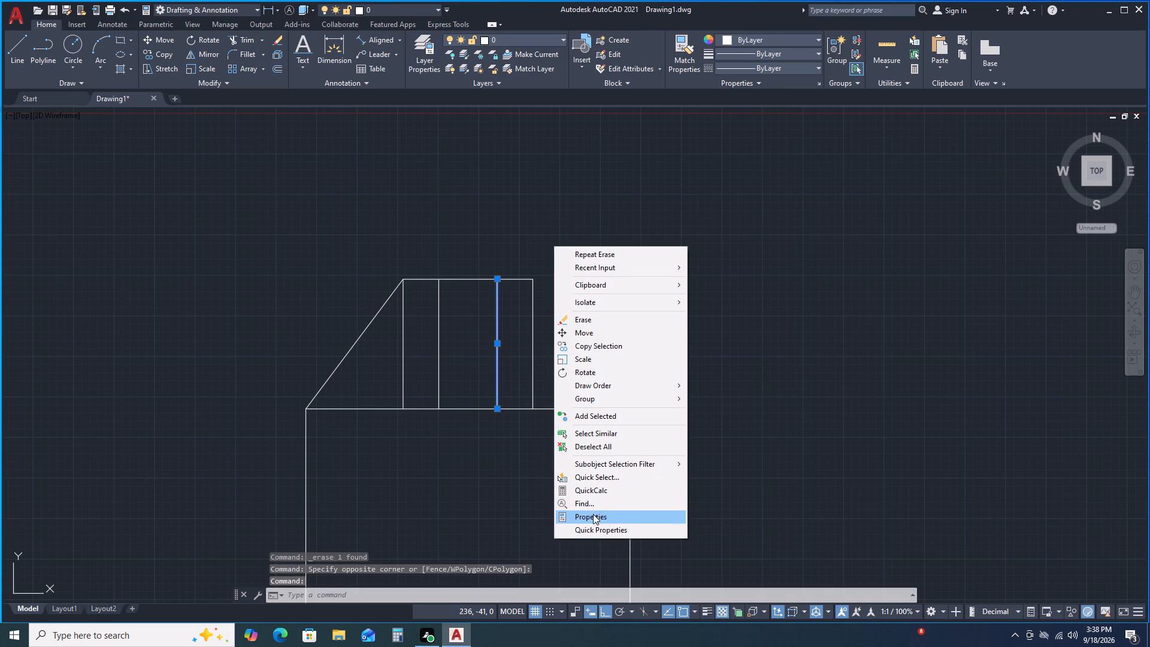
double_click(593, 514)
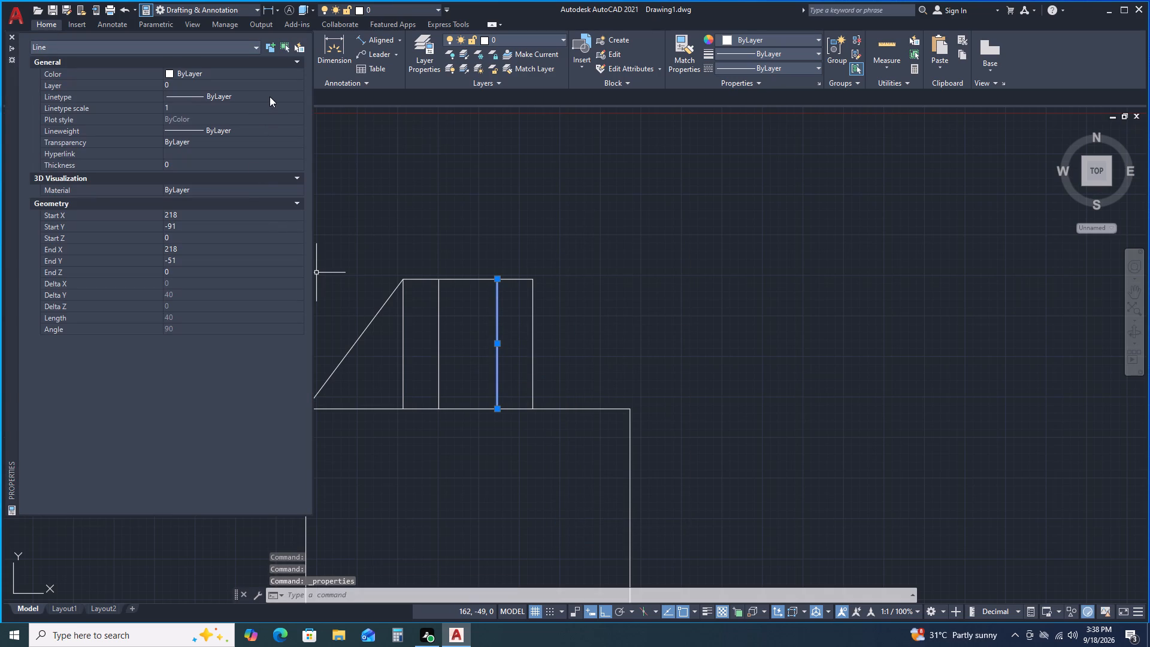
double_click(270, 96)
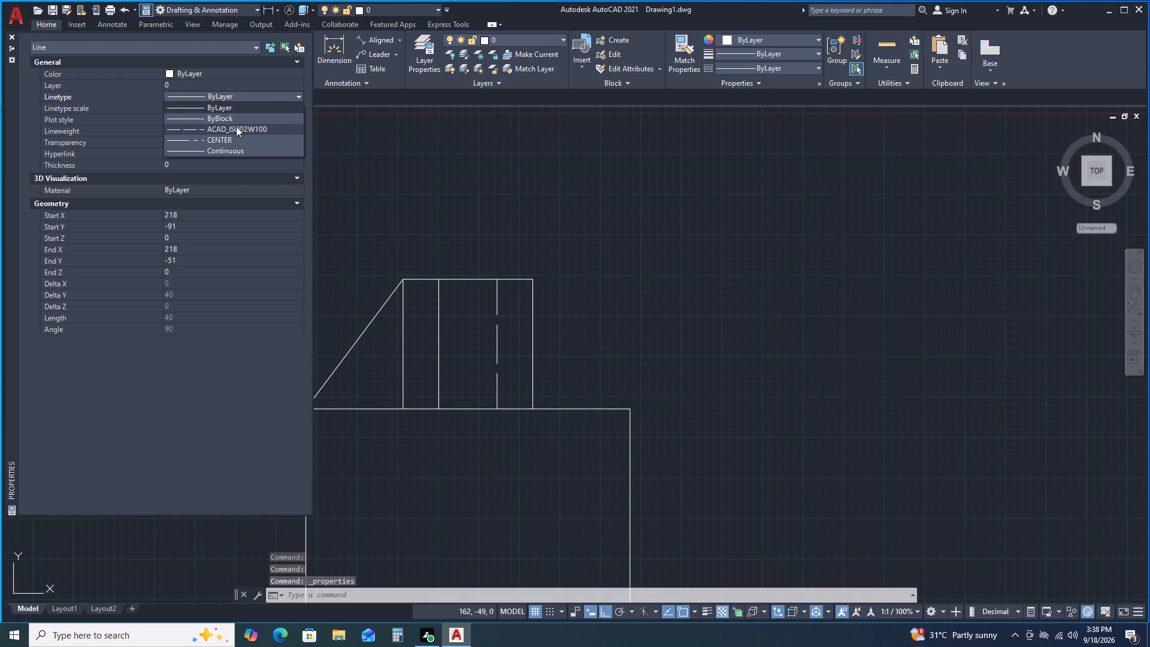
triple_click(236, 126)
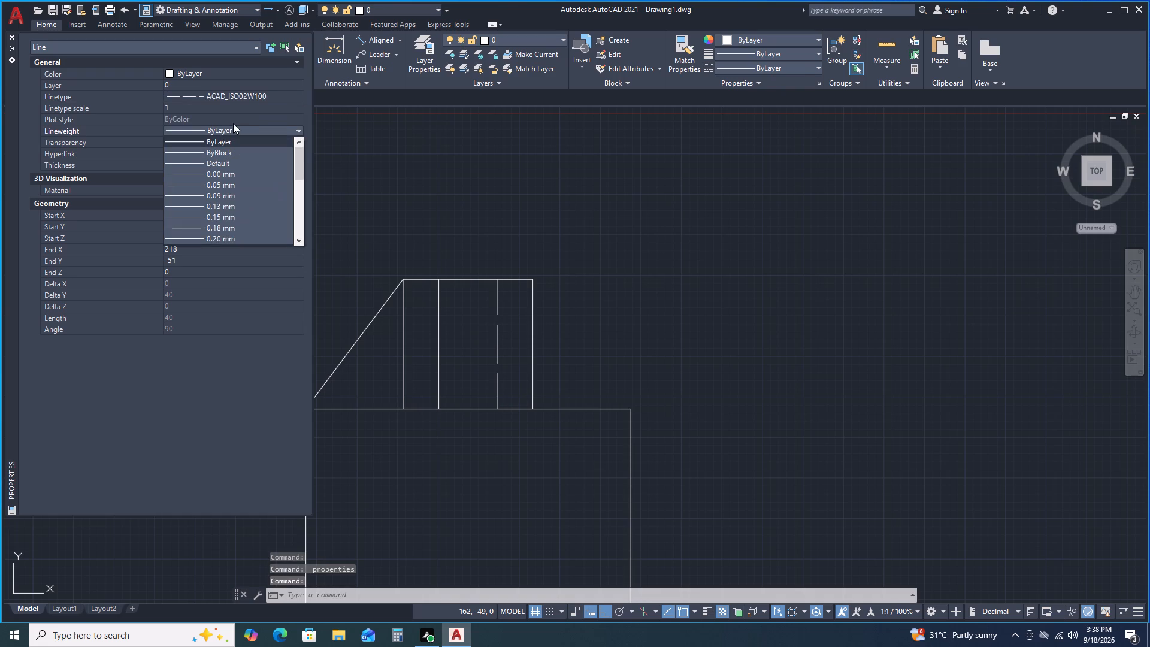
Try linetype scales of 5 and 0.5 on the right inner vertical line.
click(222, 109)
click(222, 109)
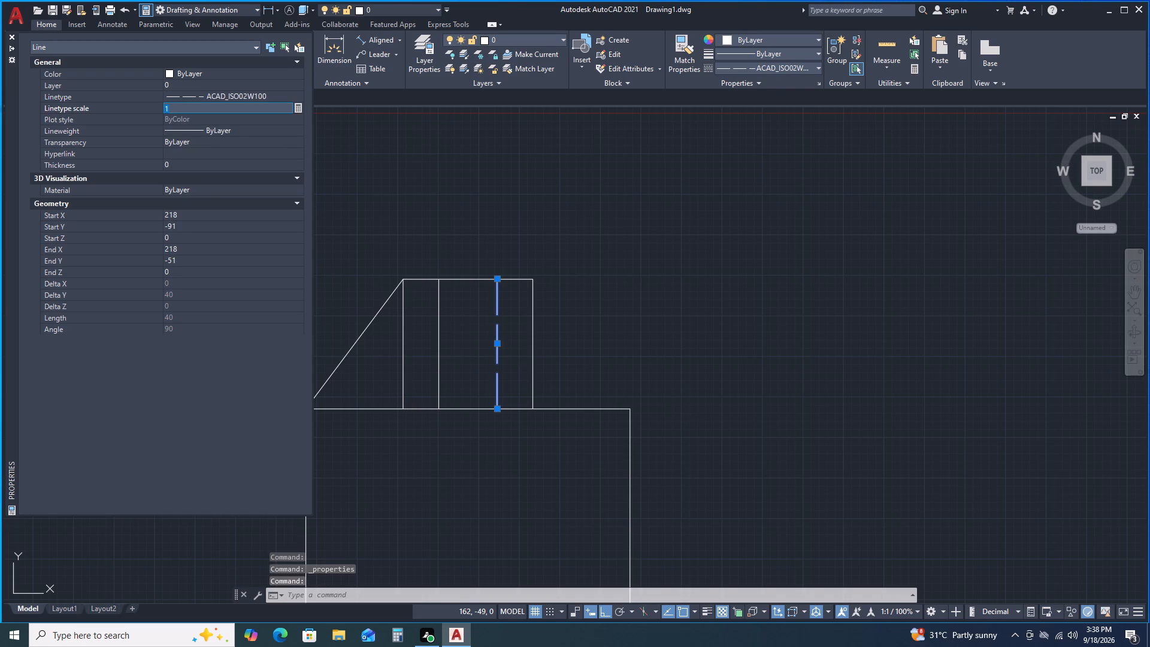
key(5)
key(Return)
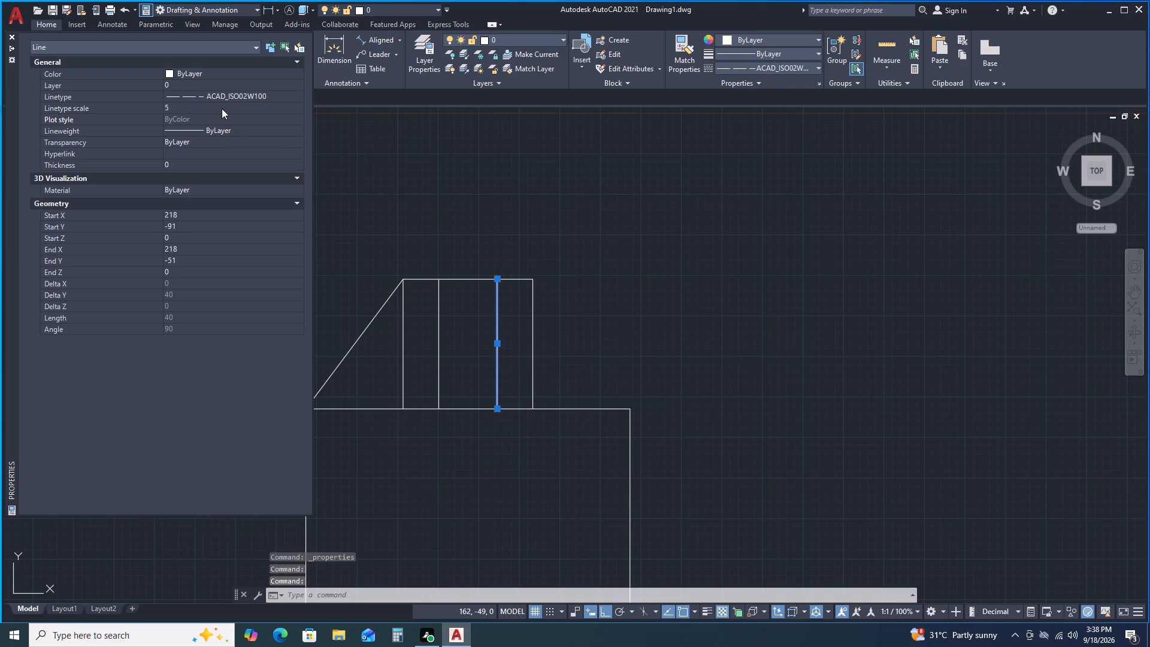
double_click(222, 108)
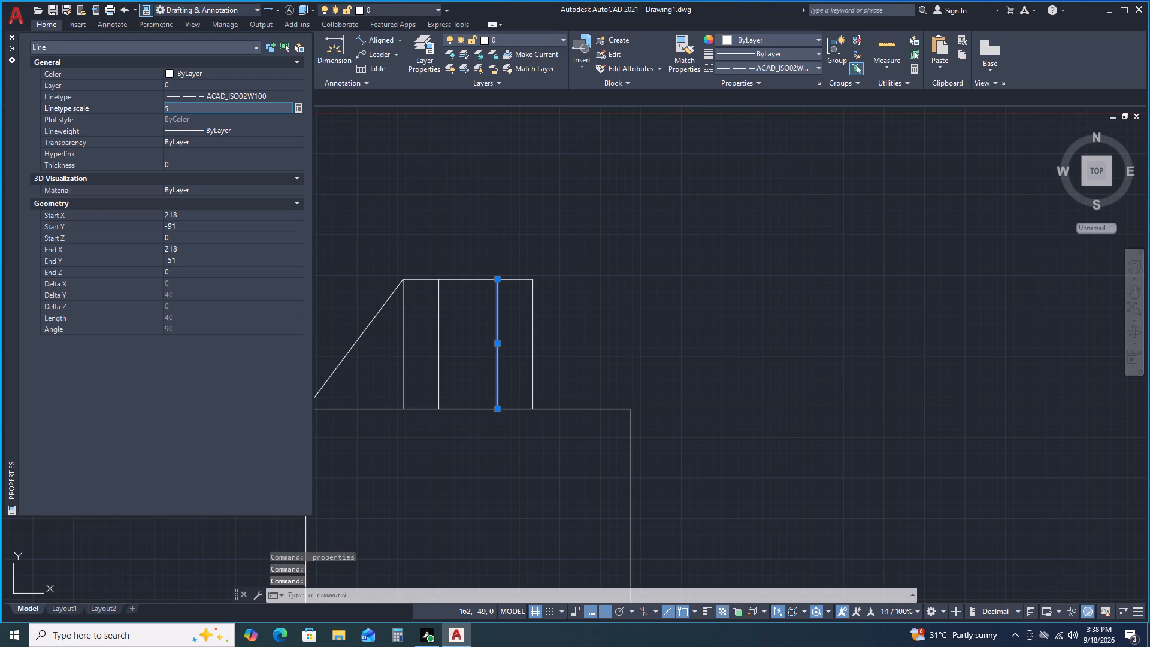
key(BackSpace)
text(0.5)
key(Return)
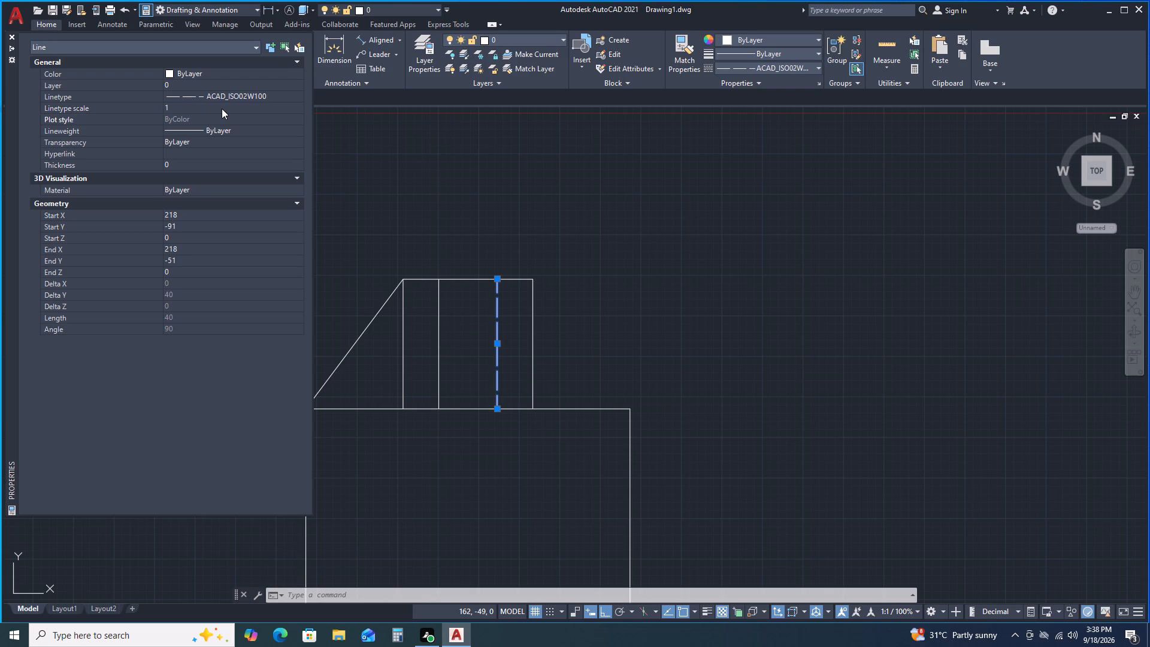
Set the right inner vertical line's linetype scale to 0.3, close its properties and deselect it.
click(222, 108)
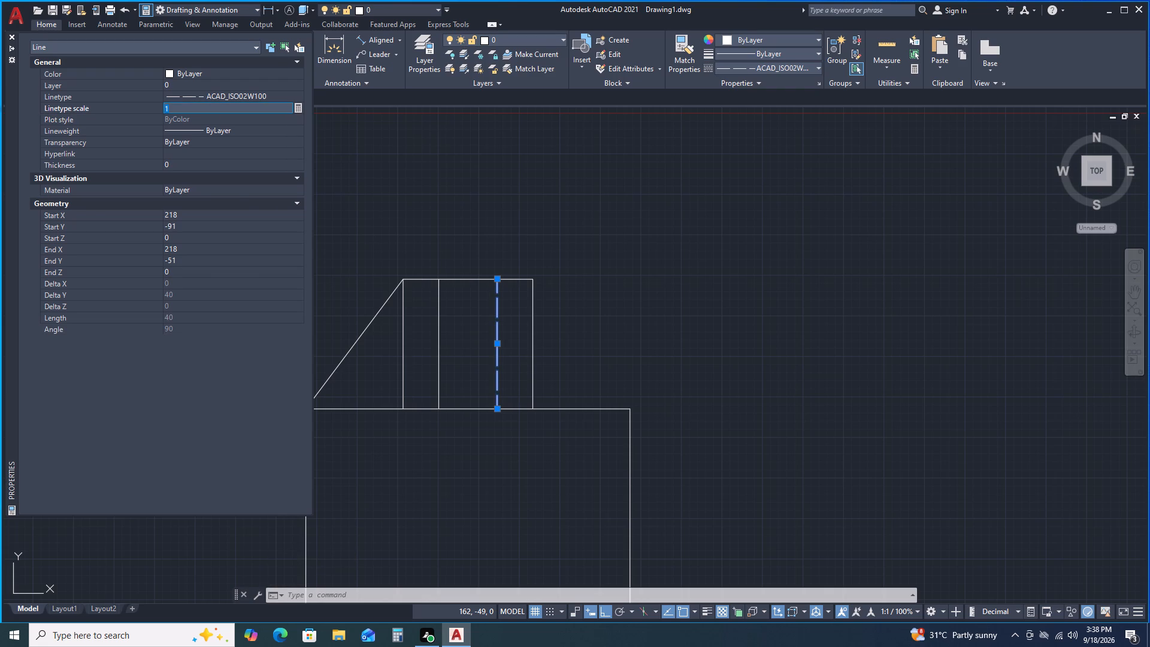
text(0.3)
key(Return)
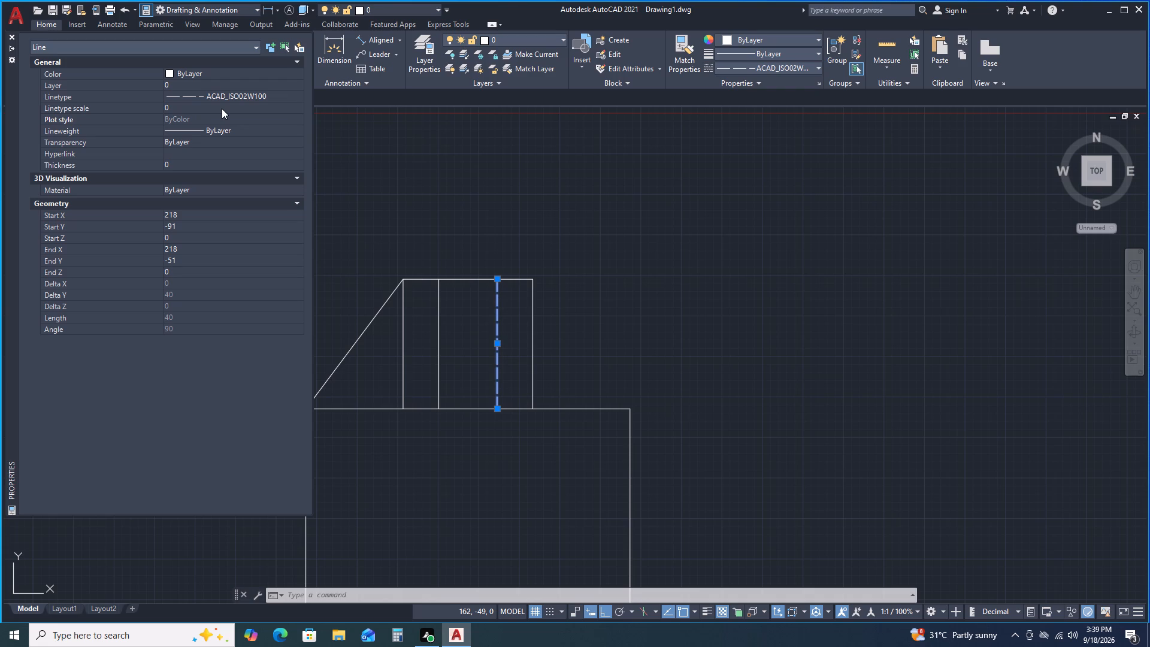
click(11, 38)
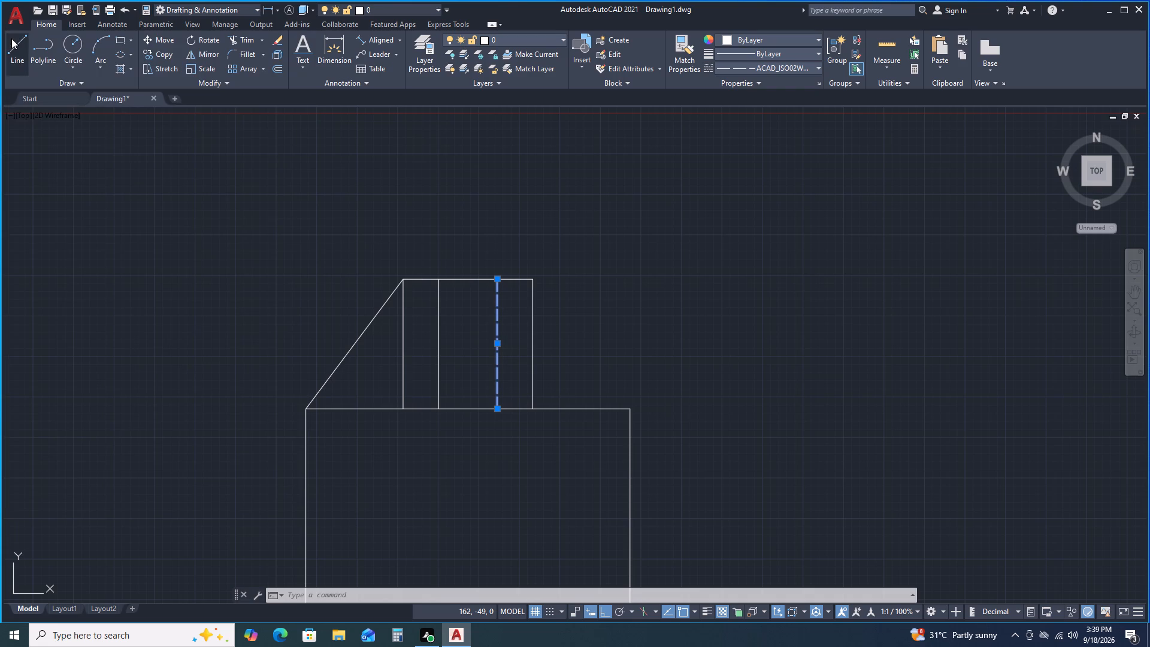
key(Escape)
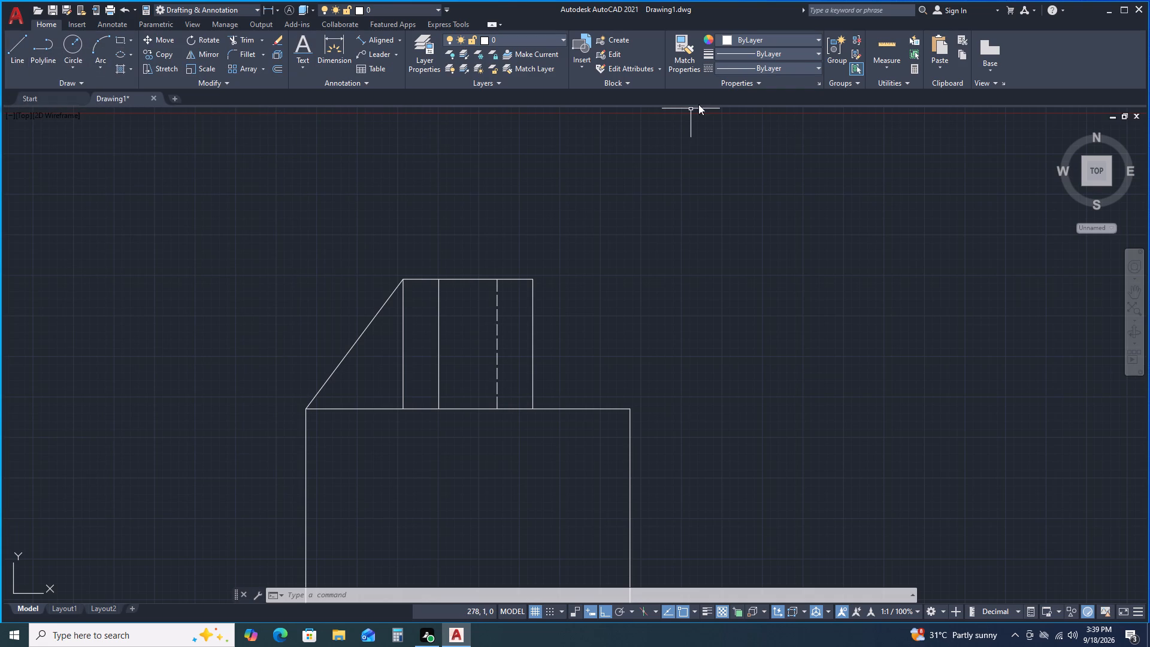
Match the left inner vertical line's properties to the dashed right inner line.
click(686, 66)
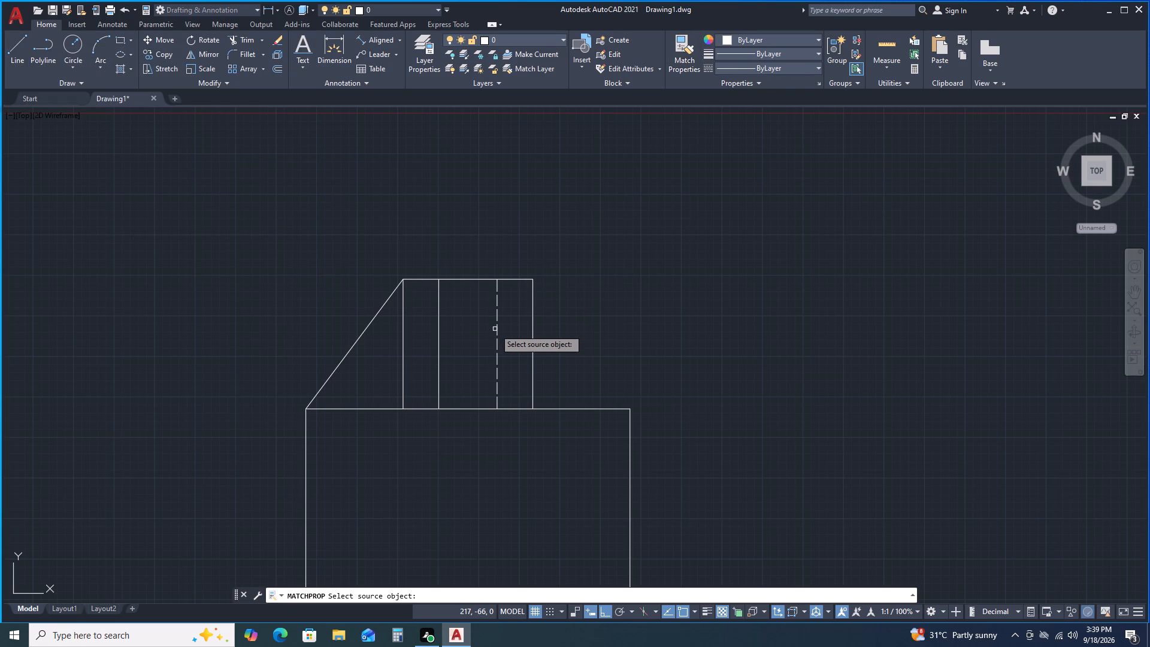
click(497, 335)
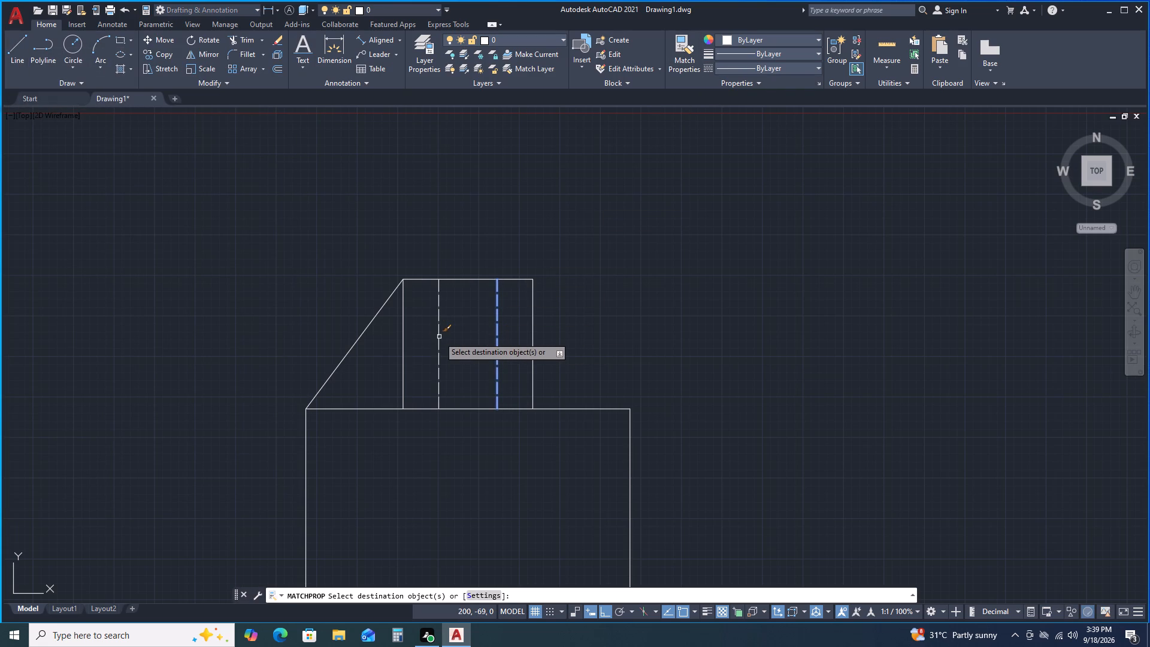
click(439, 337)
key(space)
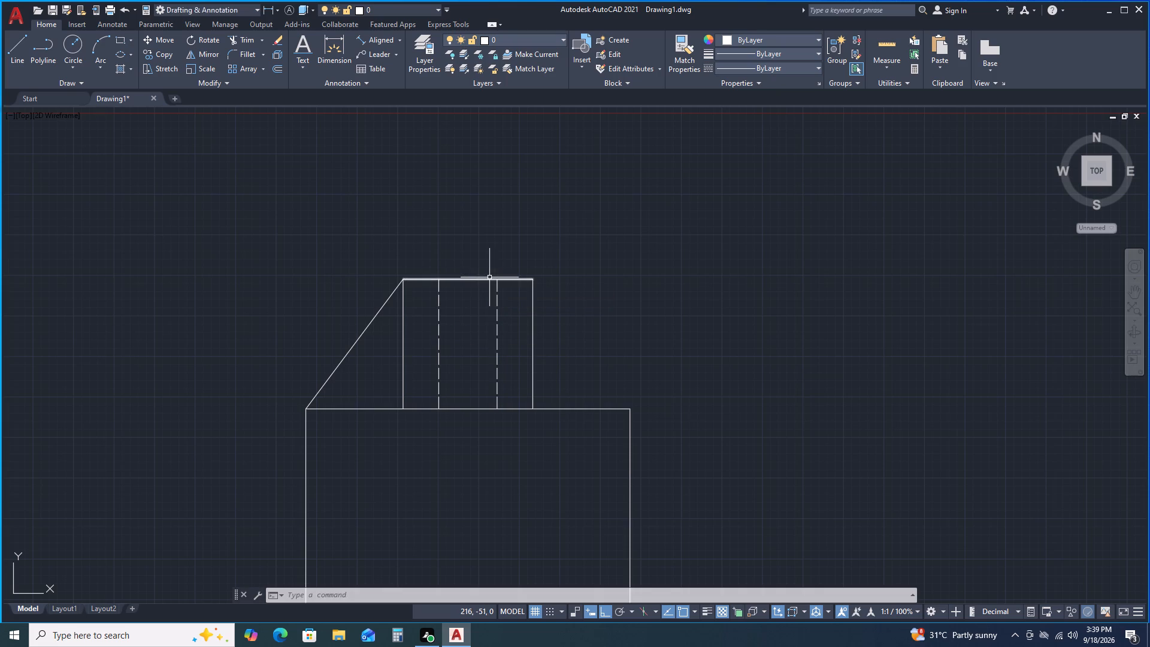
Draw a vertical line about 50 units long through the middle of the upper cylinder, extending slightly past both its ends.
click(18, 49)
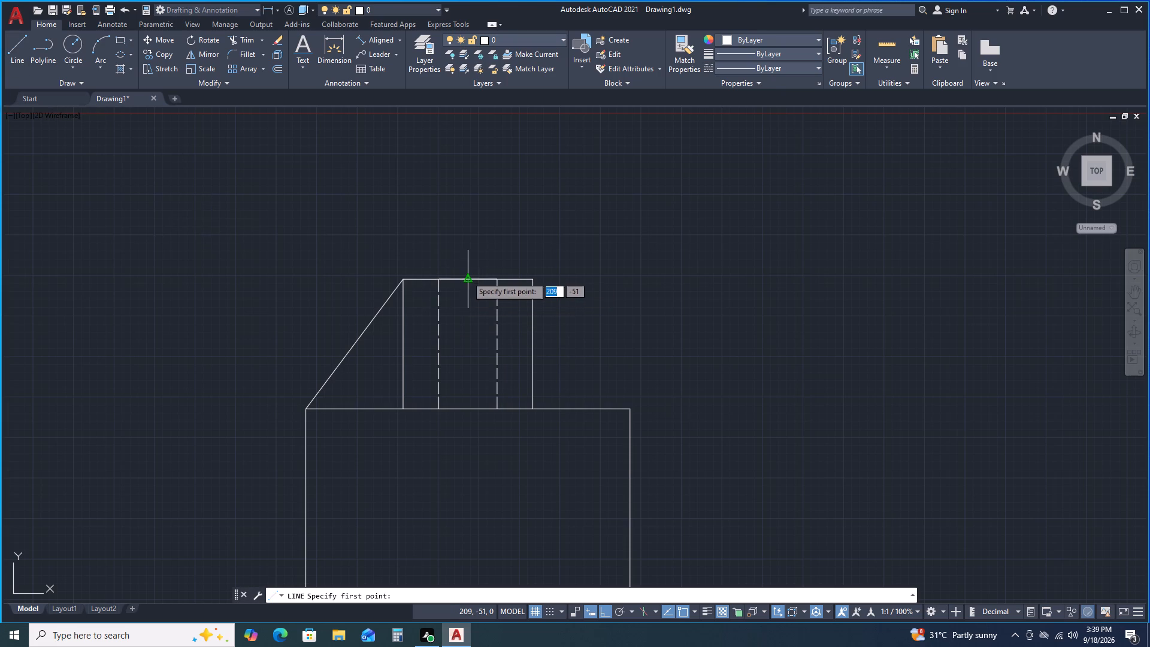
click(468, 264)
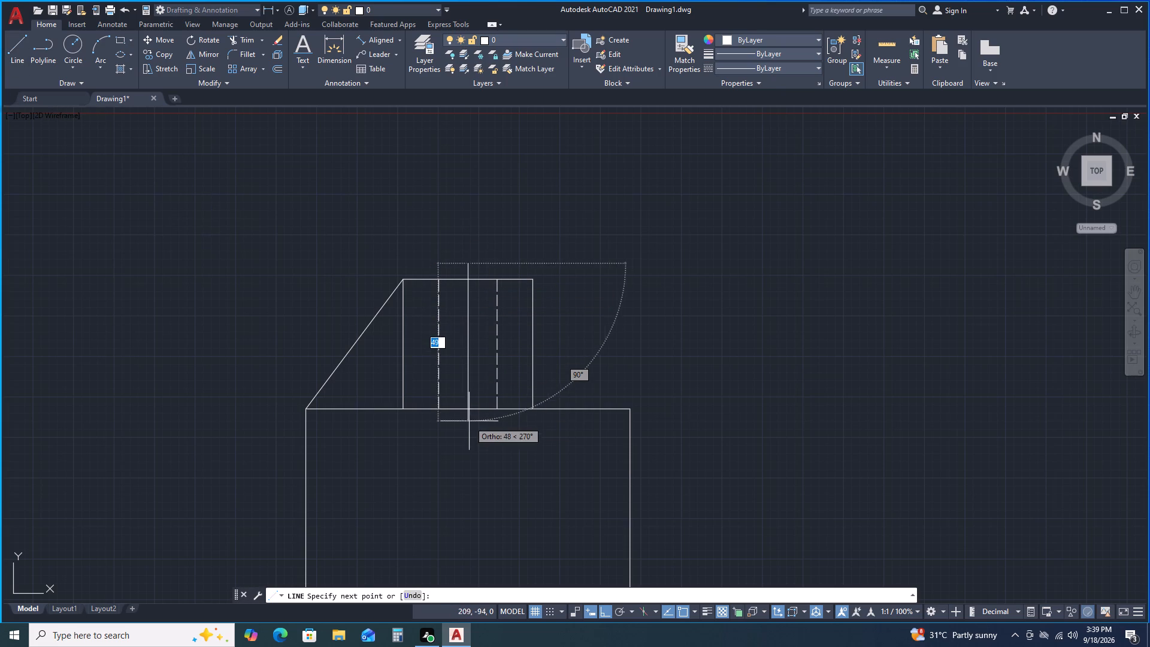
double_click(467, 425)
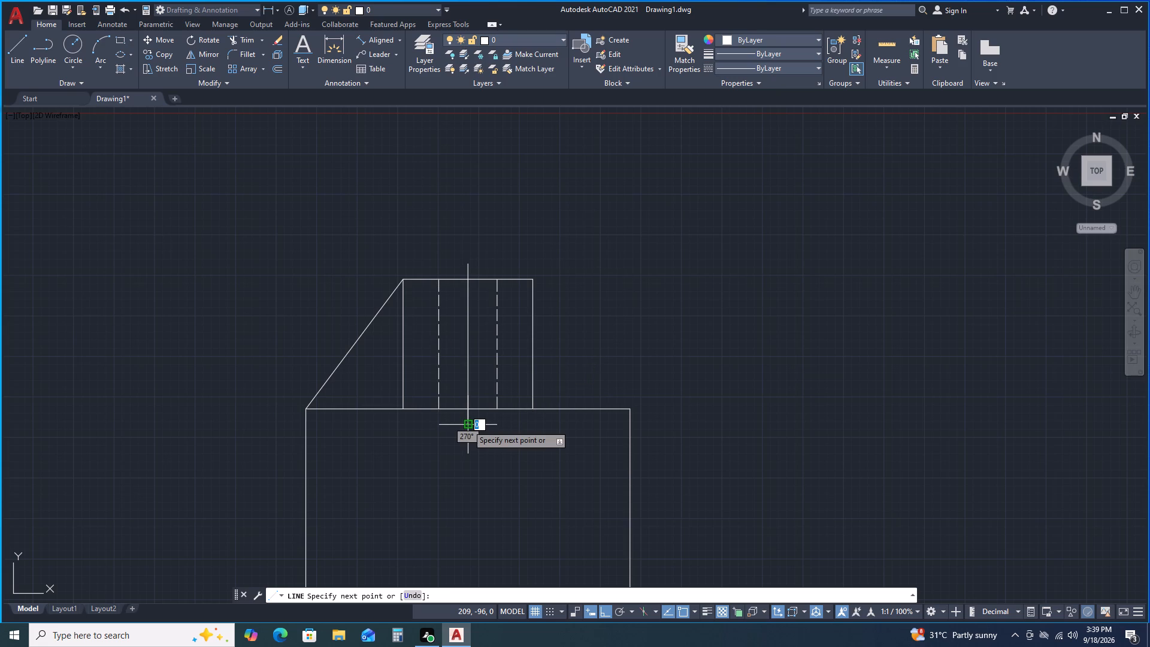
key(space)
Set the middle vertical line's linetype to CENTER in its properties.
double_click(474, 267)
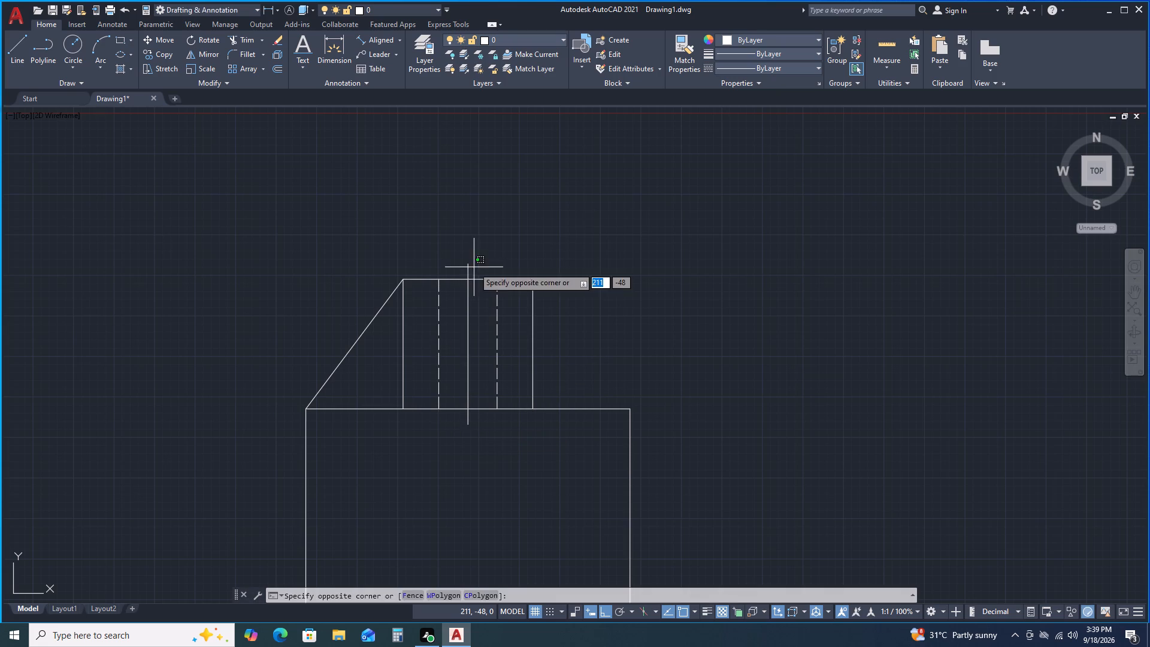
click(453, 260)
right_click(453, 260)
click(491, 532)
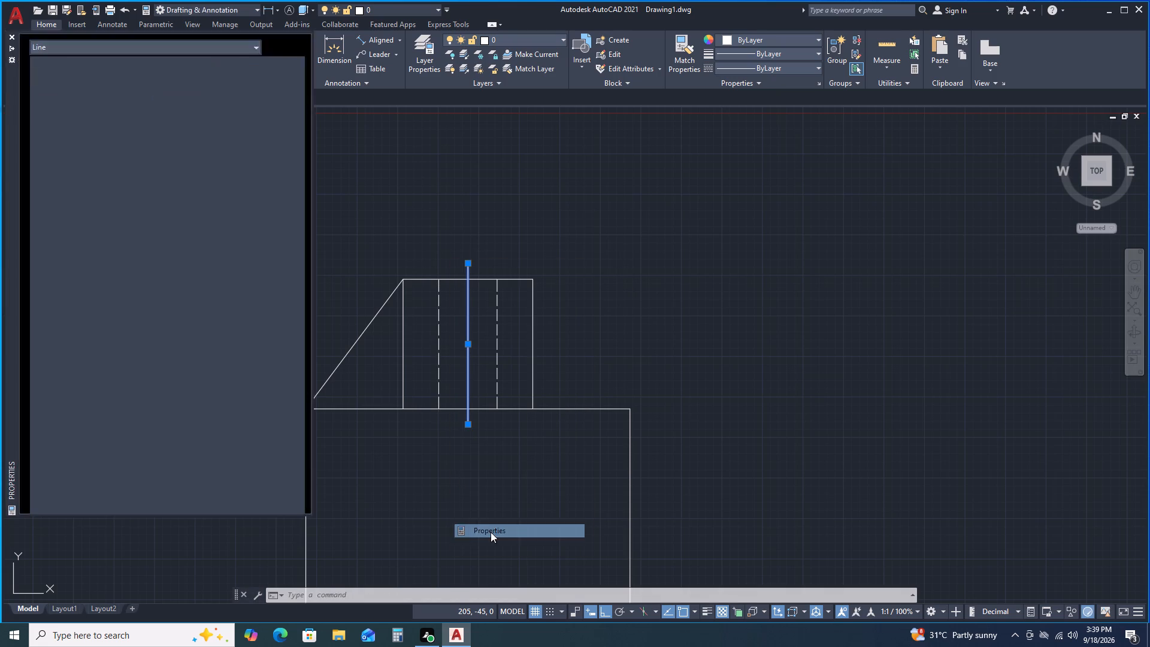
click(251, 93)
double_click(251, 93)
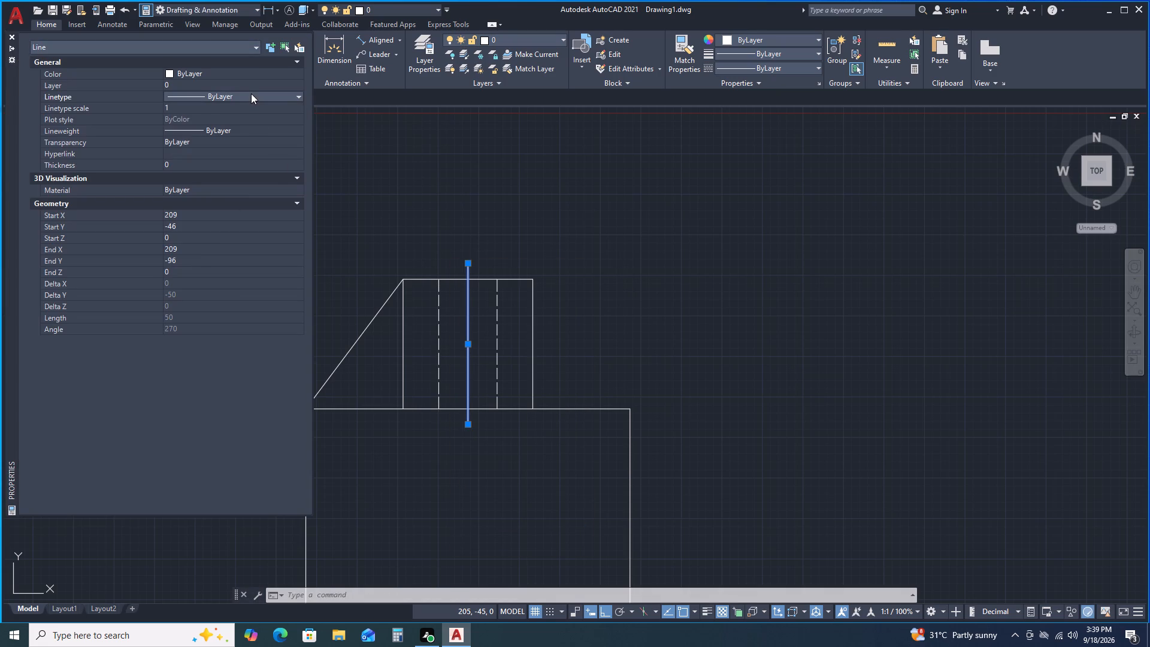
click(249, 94)
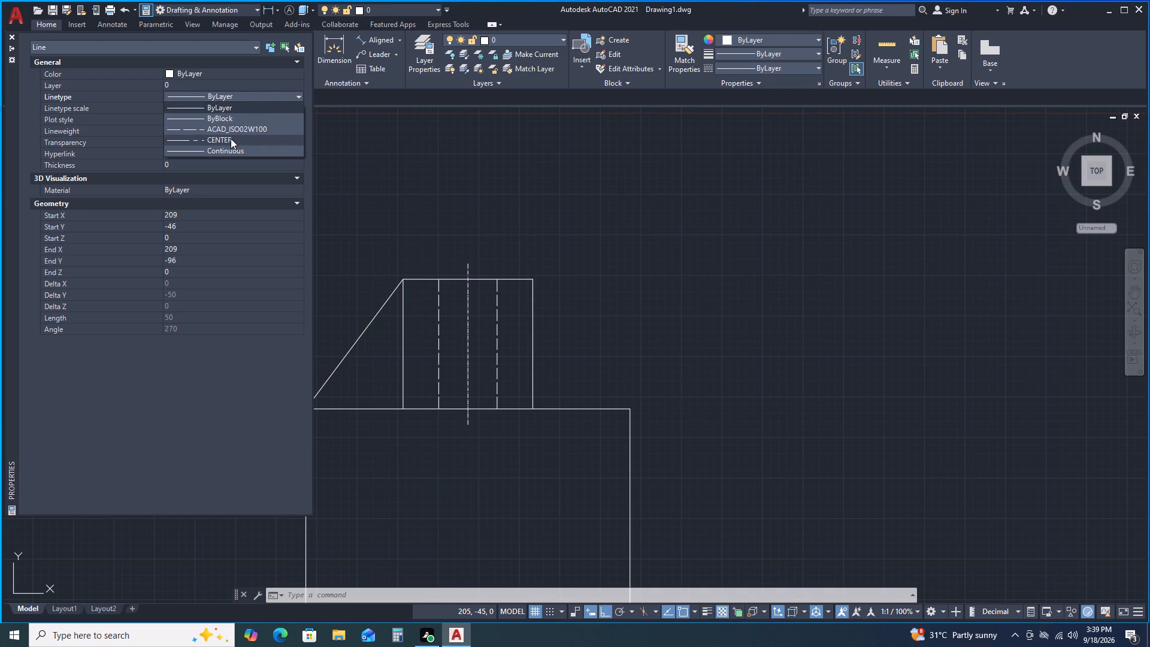
double_click(231, 138)
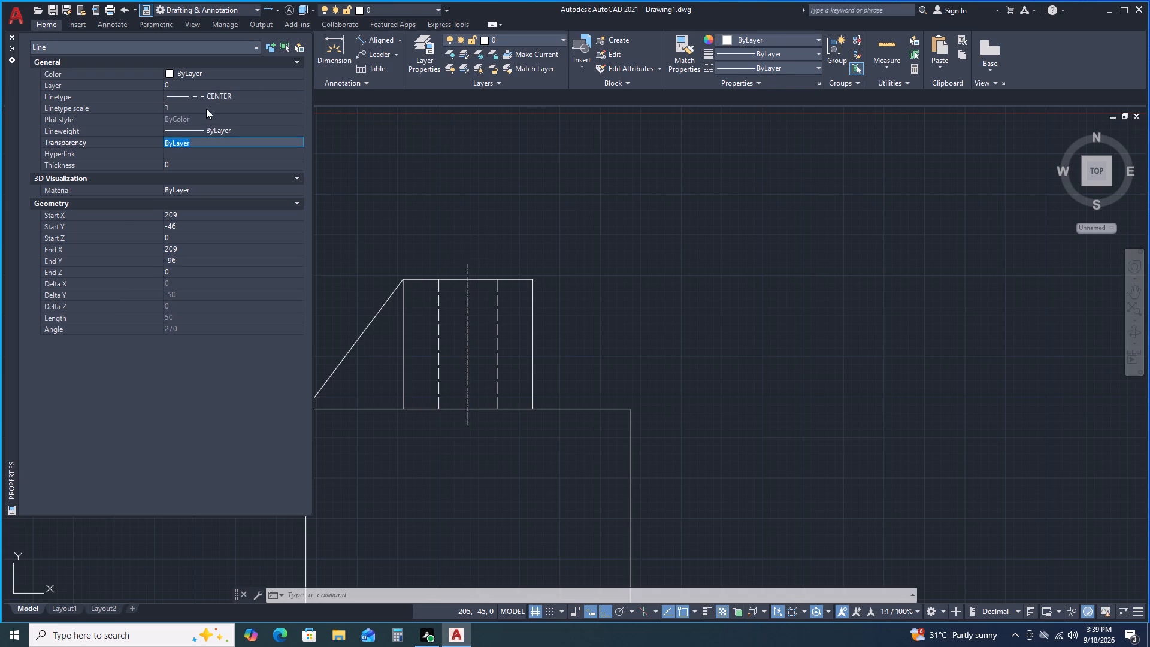
Set the centre line's linetype scale to 5, close its properties and deselect it.
click(204, 103)
key(5)
key(Return)
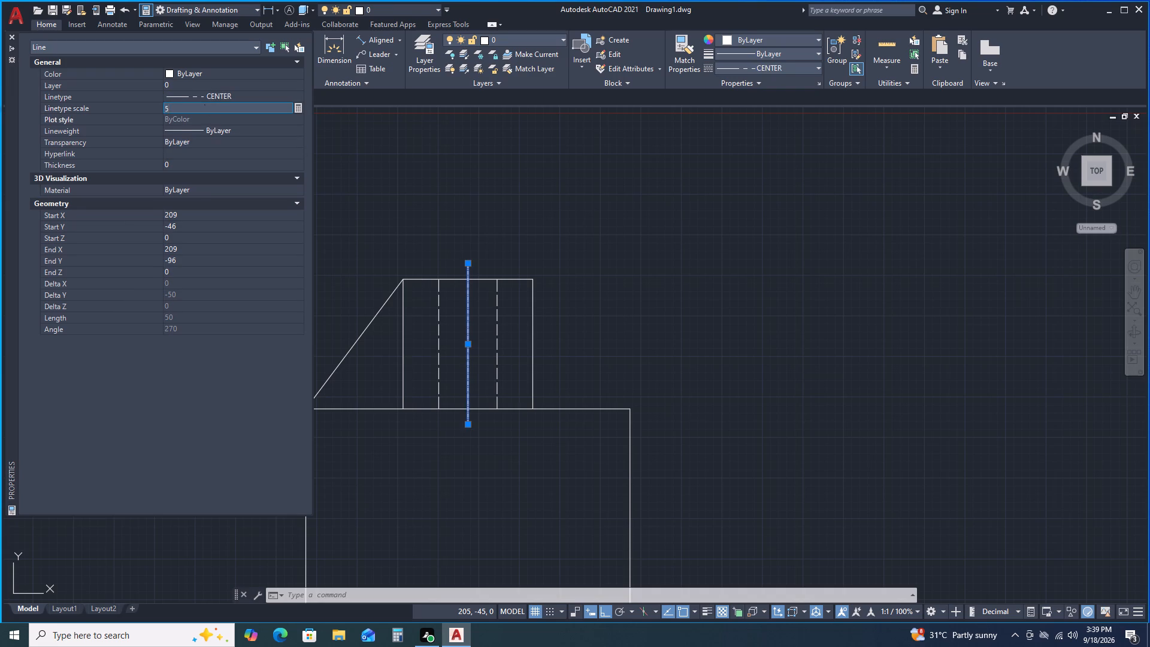
click(11, 37)
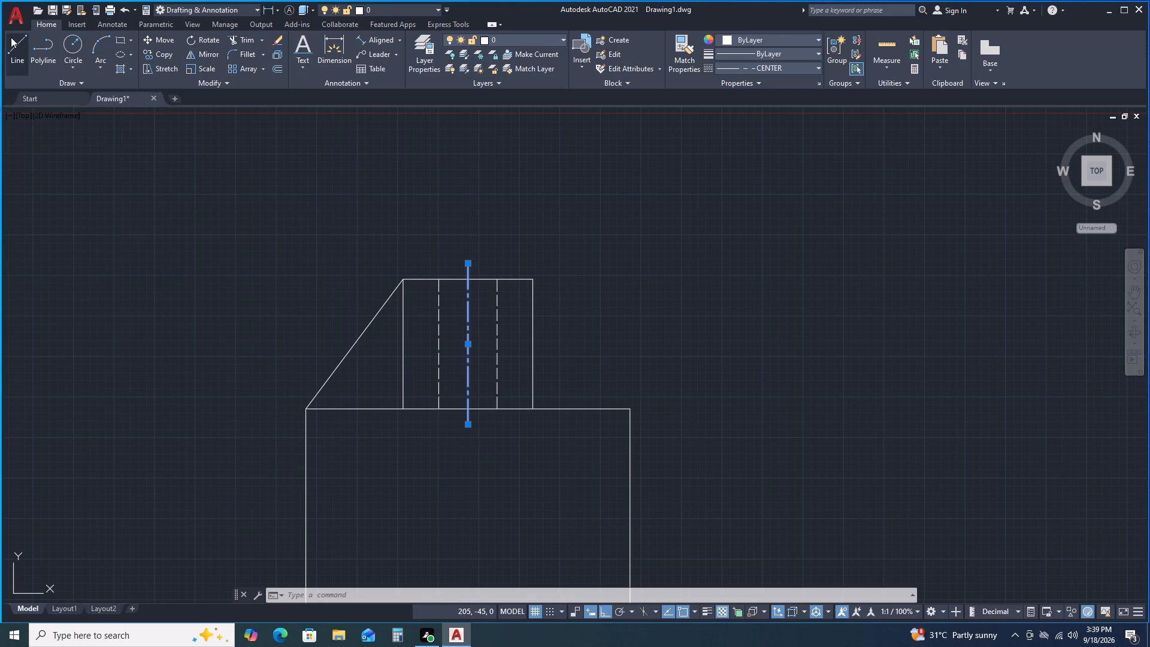
key(Escape)
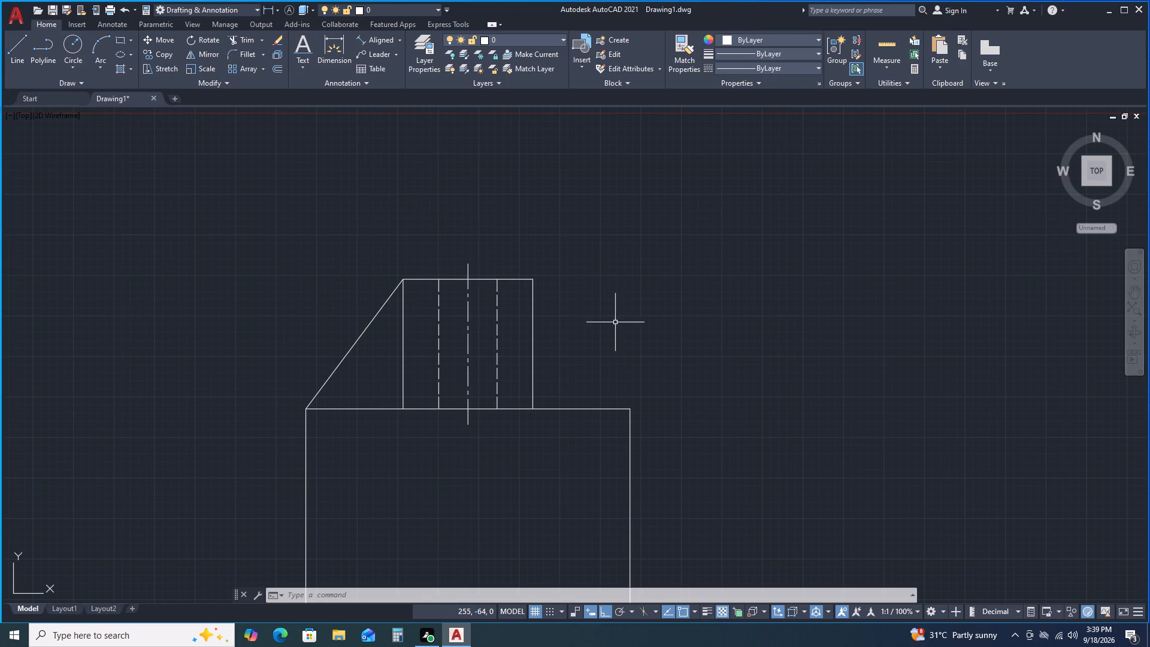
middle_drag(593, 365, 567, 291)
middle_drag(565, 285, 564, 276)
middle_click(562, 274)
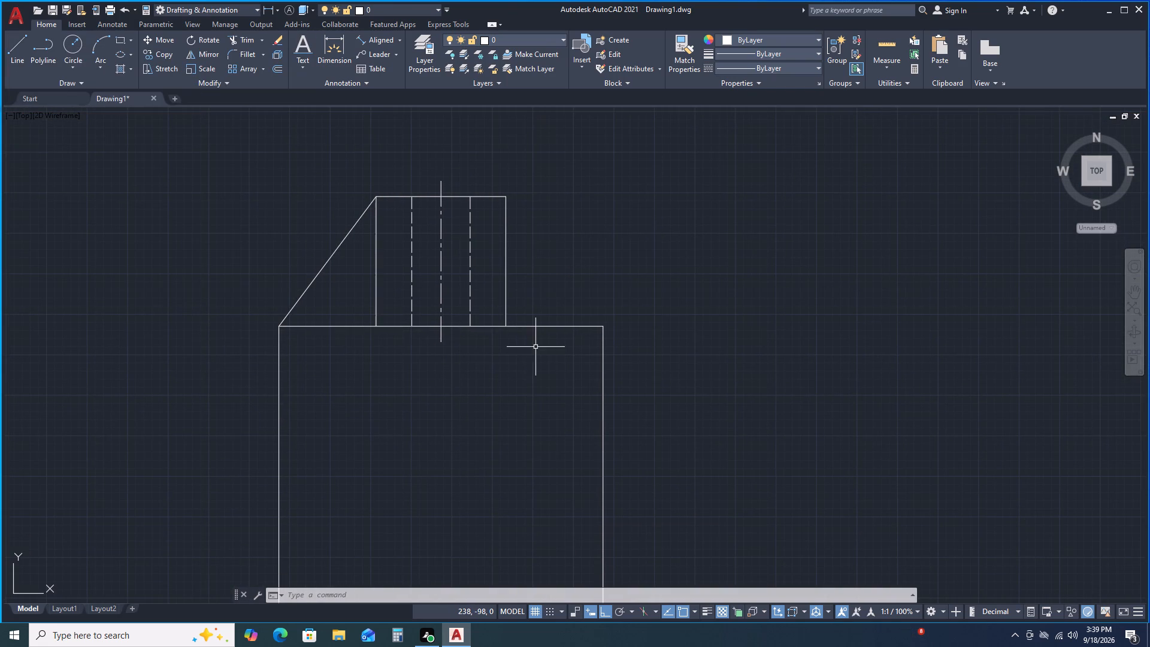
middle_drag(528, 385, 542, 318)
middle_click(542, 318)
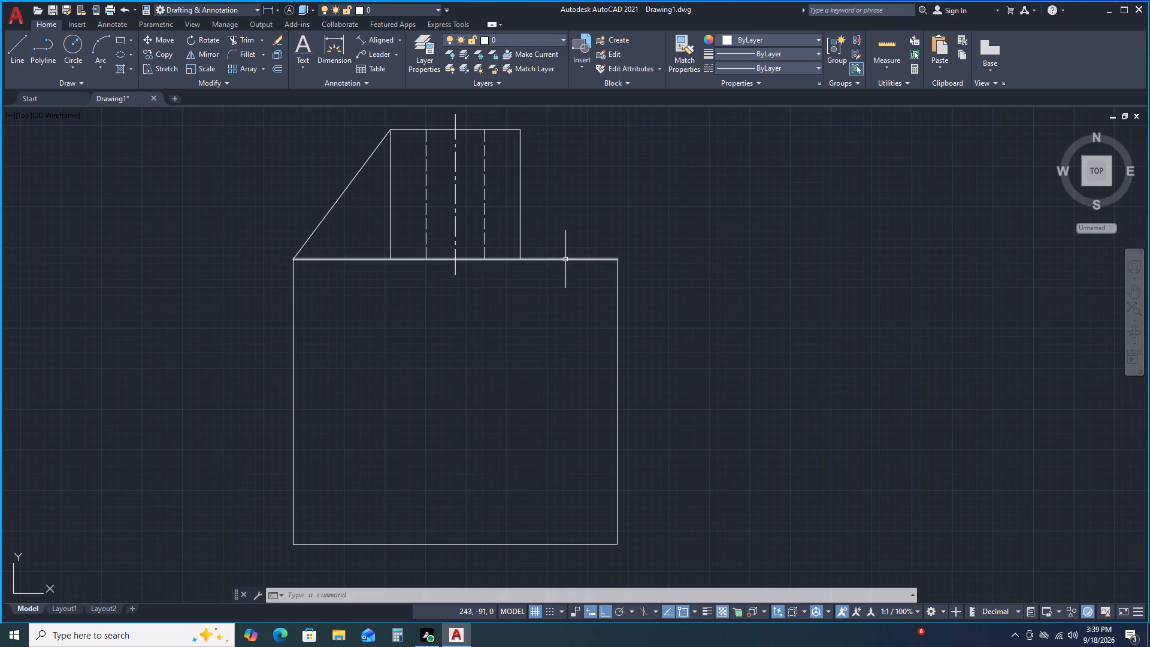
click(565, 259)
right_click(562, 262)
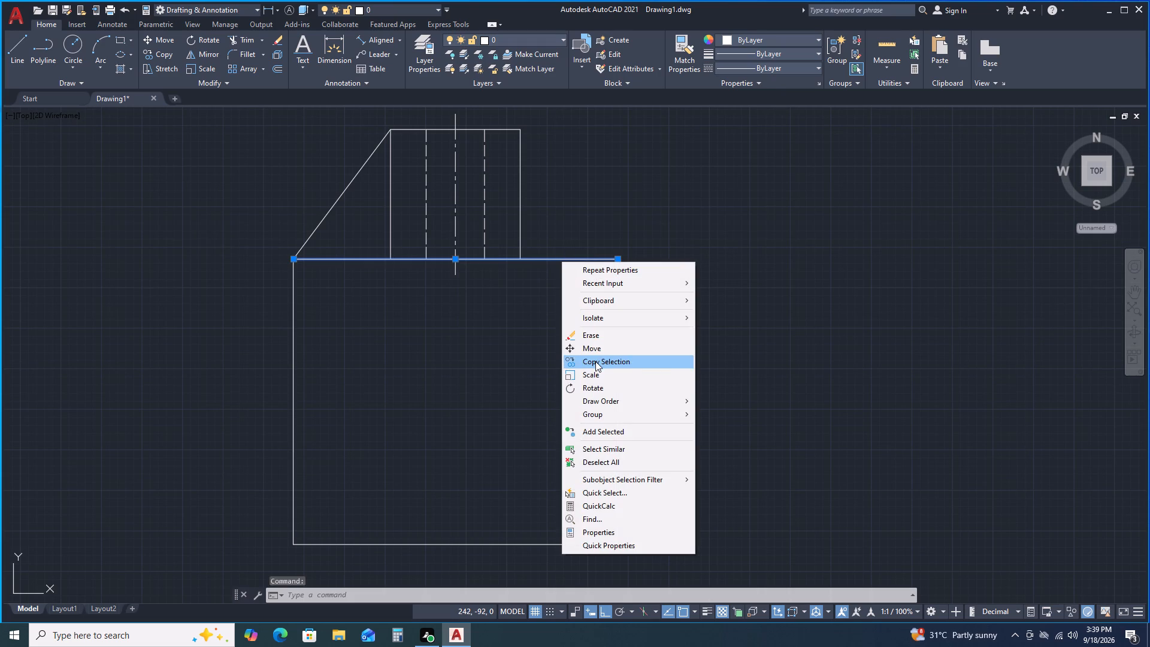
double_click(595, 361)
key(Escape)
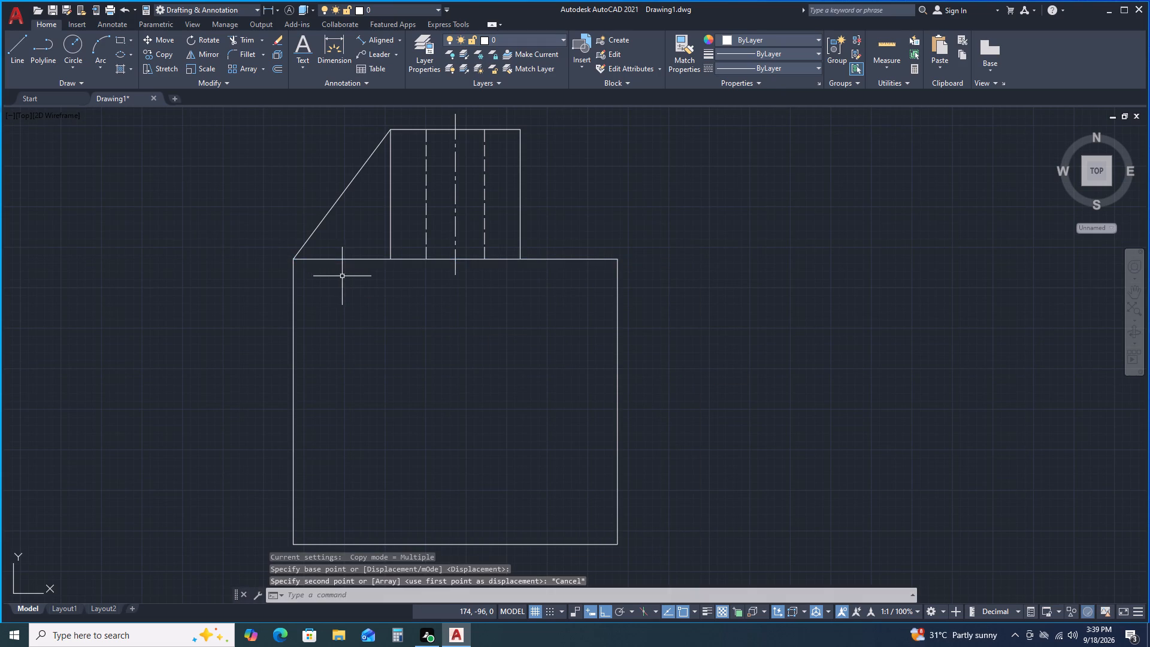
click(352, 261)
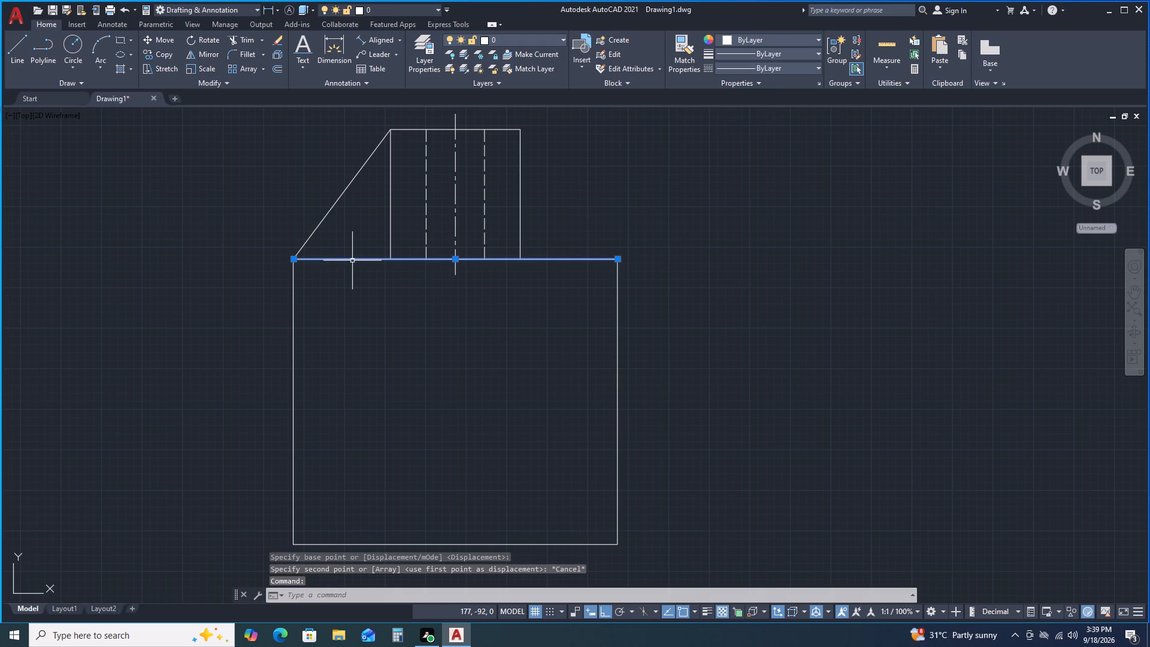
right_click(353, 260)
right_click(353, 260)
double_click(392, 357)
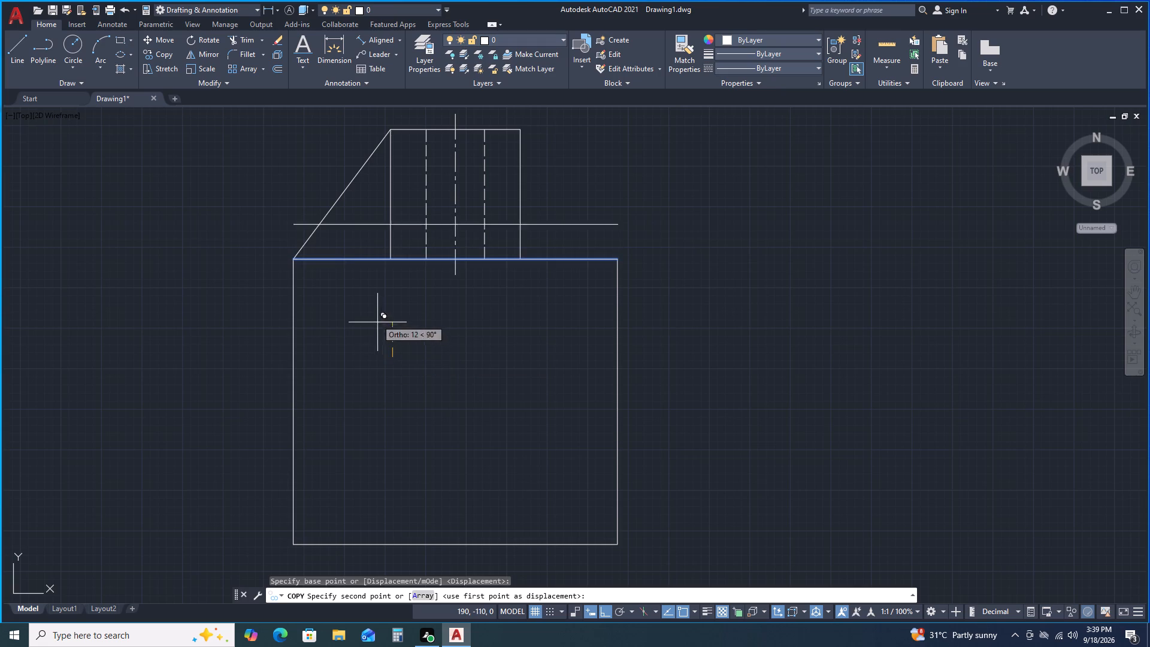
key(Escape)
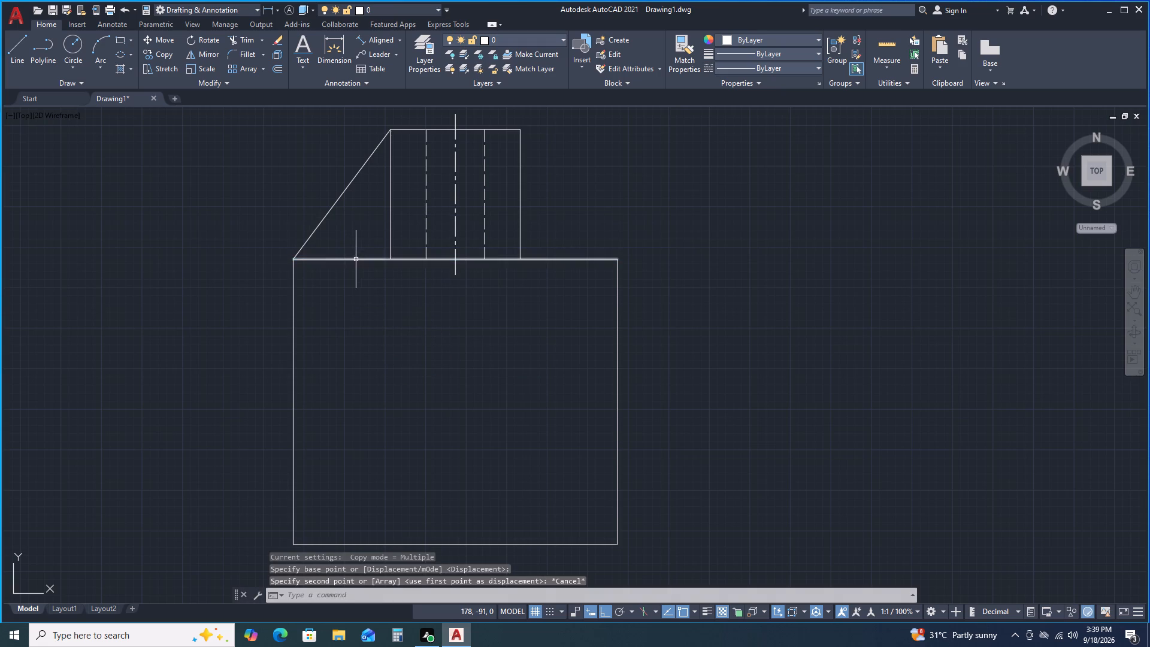
Copy the base rectangle's top edge downward at distances of 12 and 22.
click(356, 259)
right_click(359, 262)
right_click(359, 262)
click(385, 361)
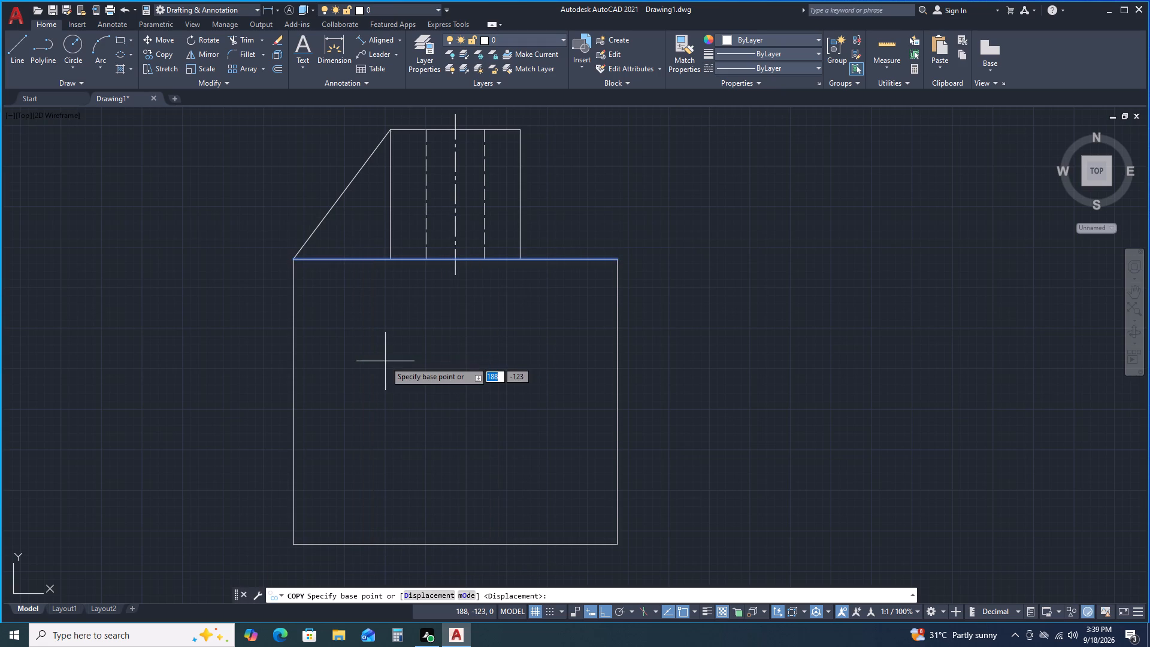
triple_click(293, 261)
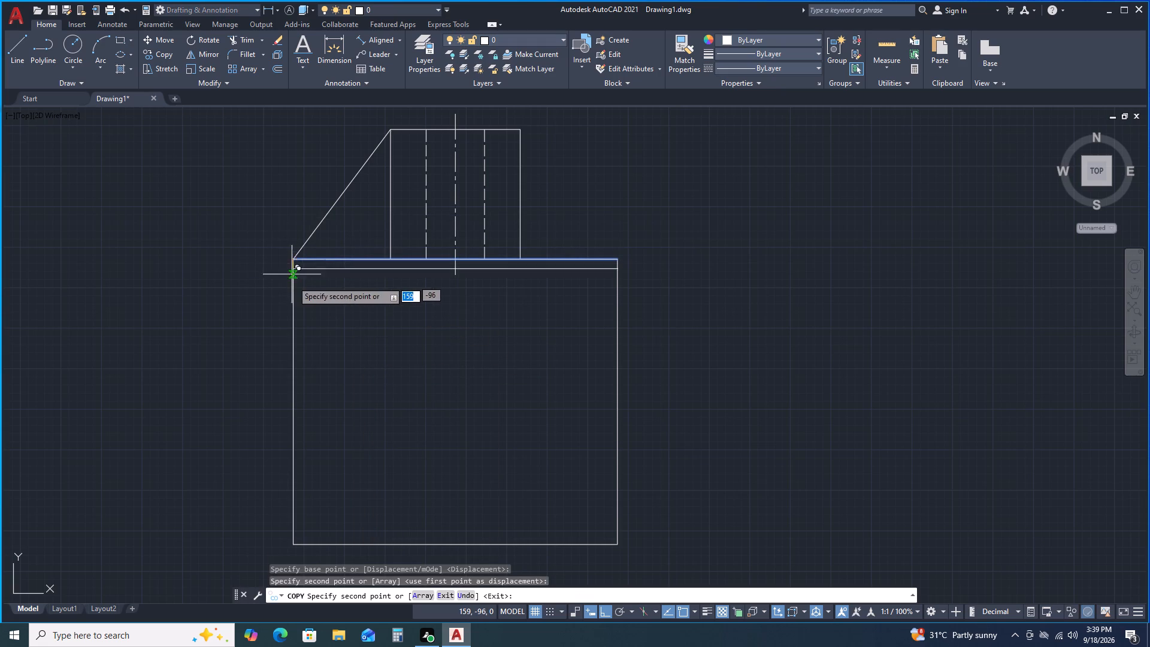
text(12)
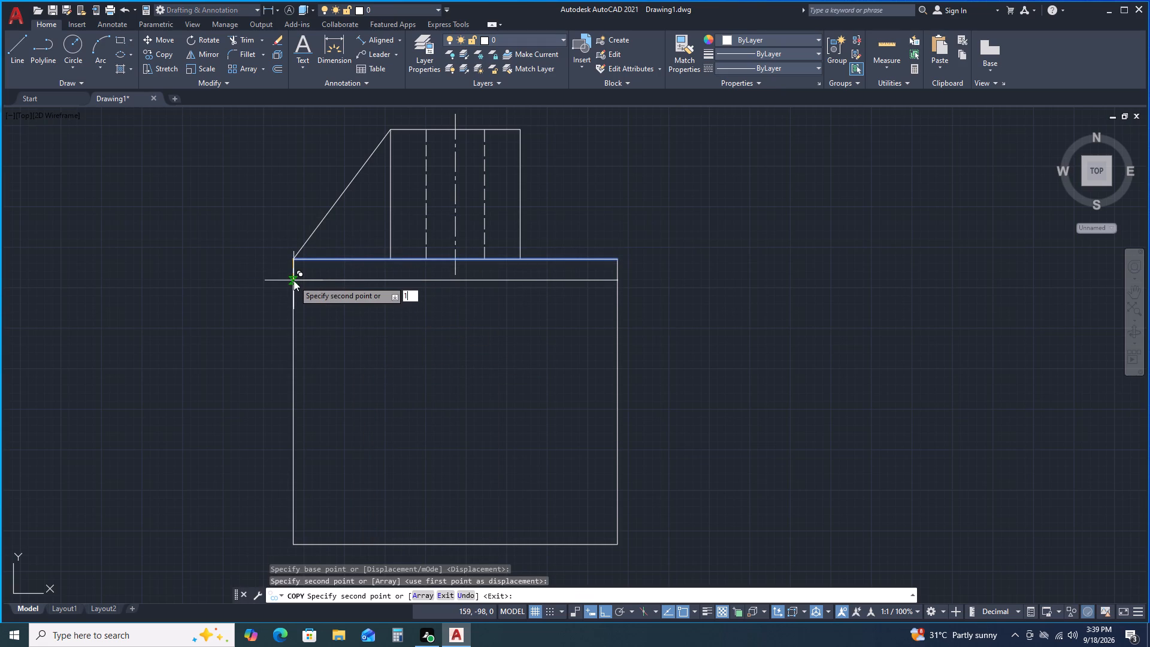
key(Return)
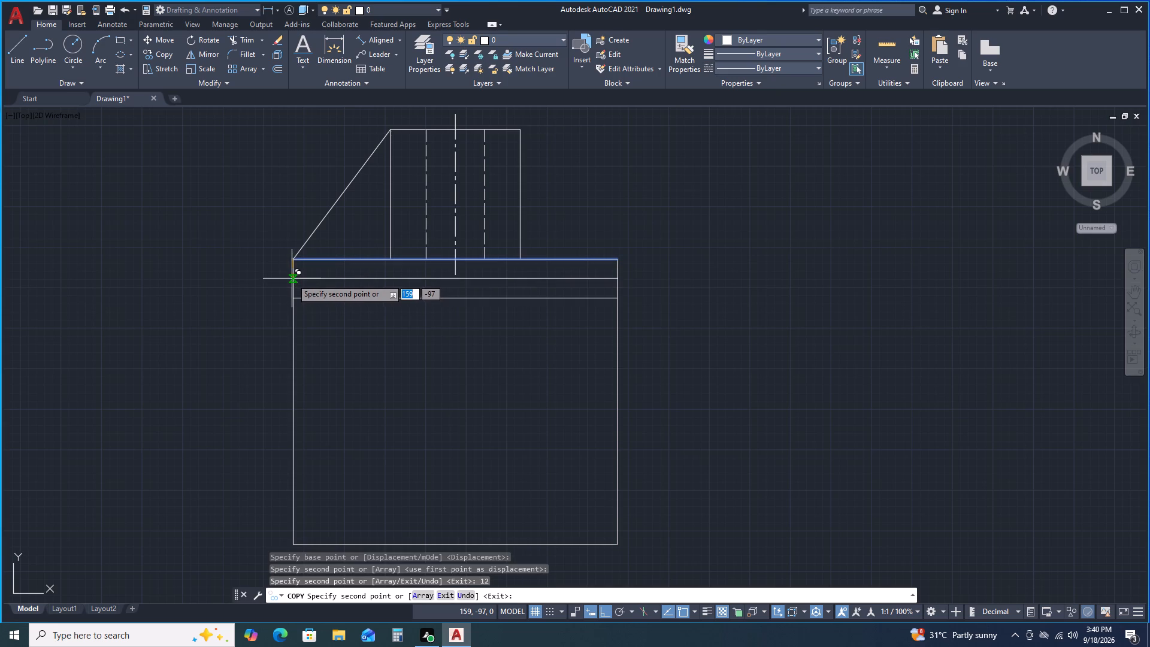
text(22)
key(Return)
key(space)
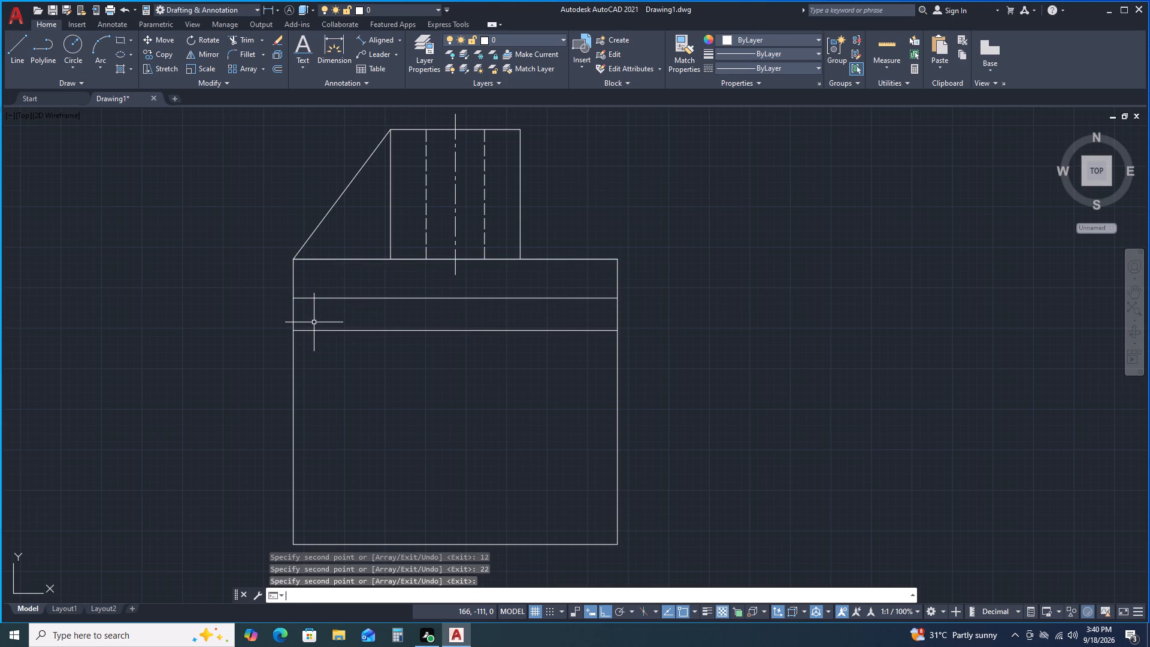
Copy the base rectangle's bottom edge upward at distances of 12 and 22.
middle_drag(411, 328, 414, 310)
middle_drag(432, 410, 434, 352)
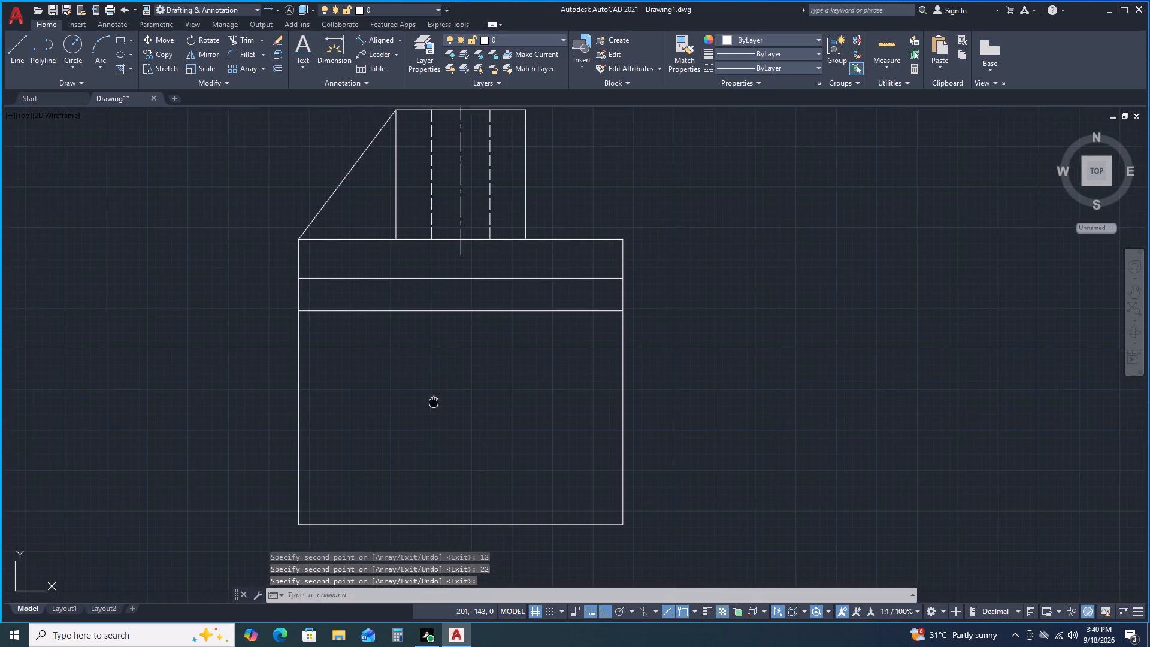
middle_drag(434, 352, 434, 346)
middle_click(432, 344)
drag(441, 499, 435, 489)
click(344, 378)
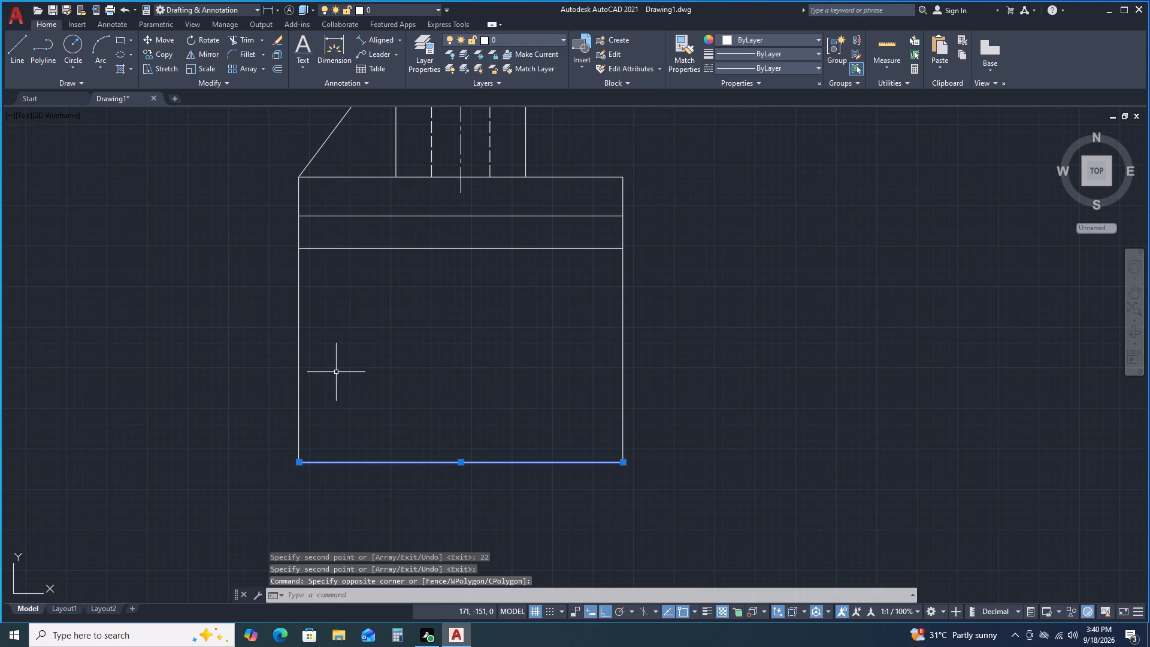
right_click(336, 372)
click(382, 183)
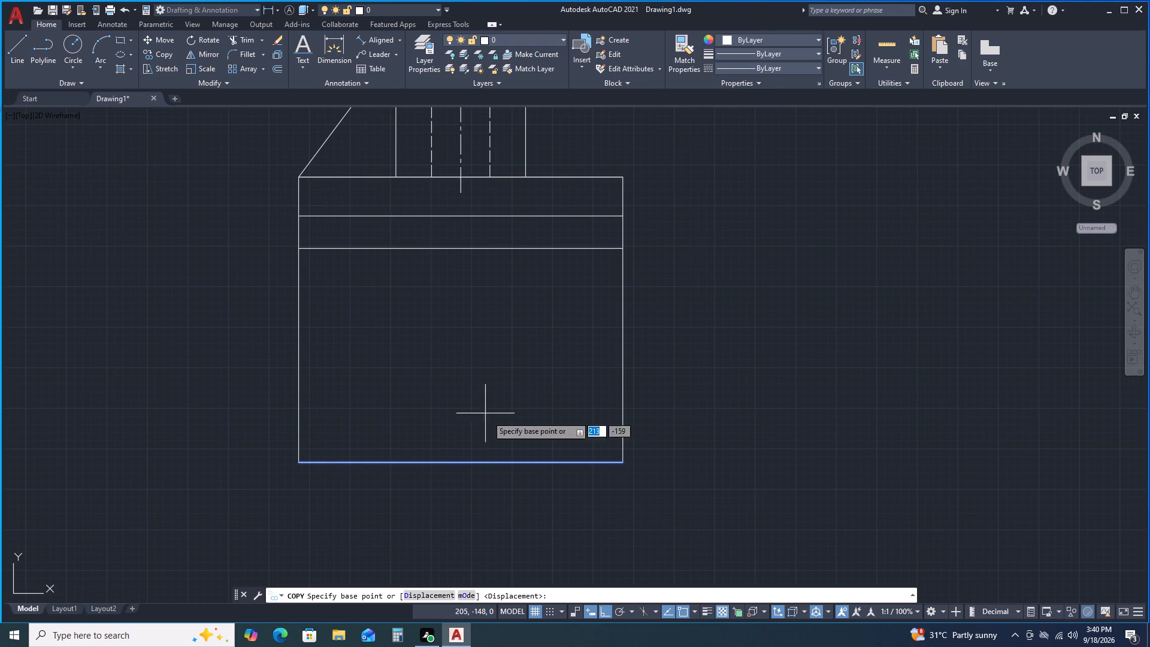
double_click(459, 460)
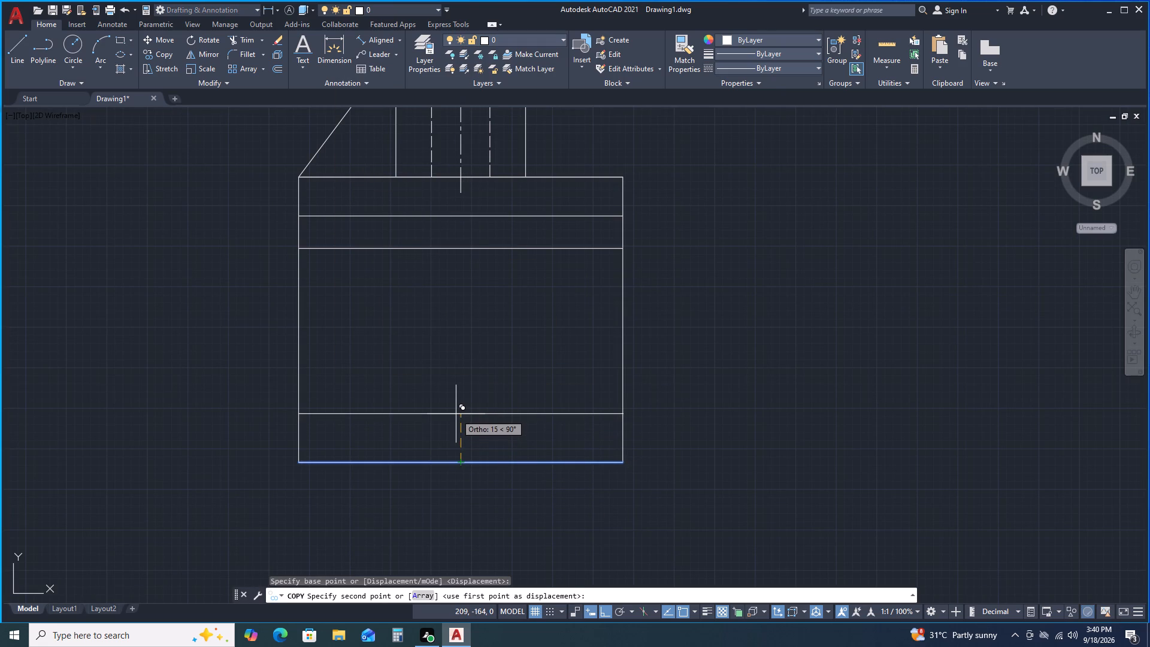
text(12)
key(Return)
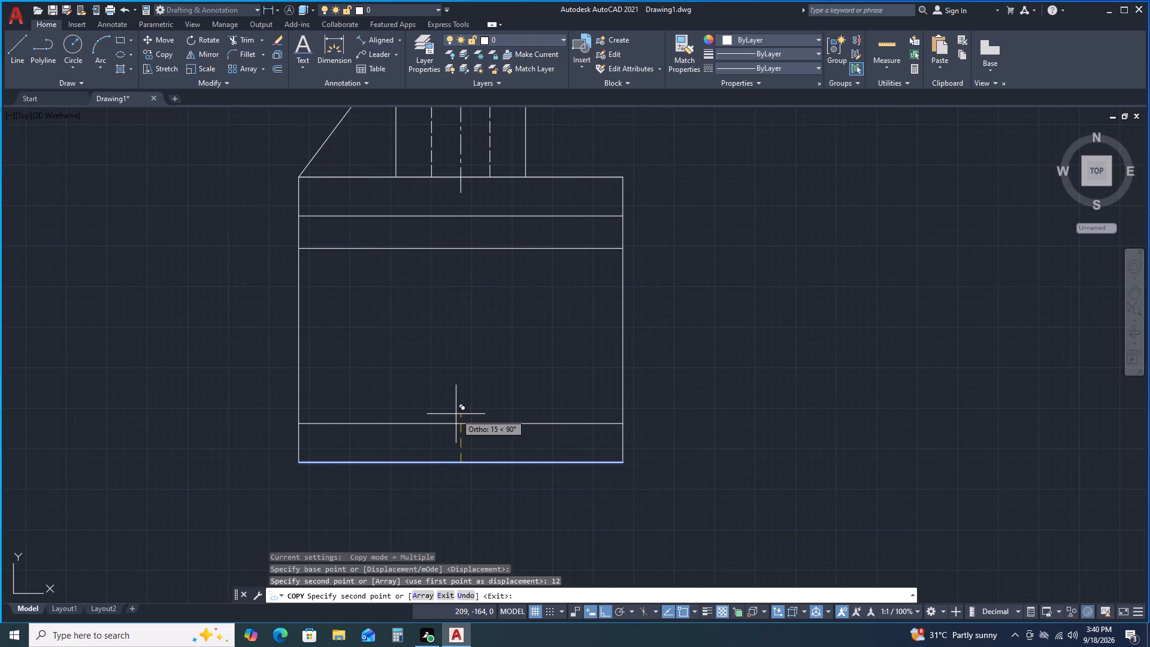
text(22)
key(Return)
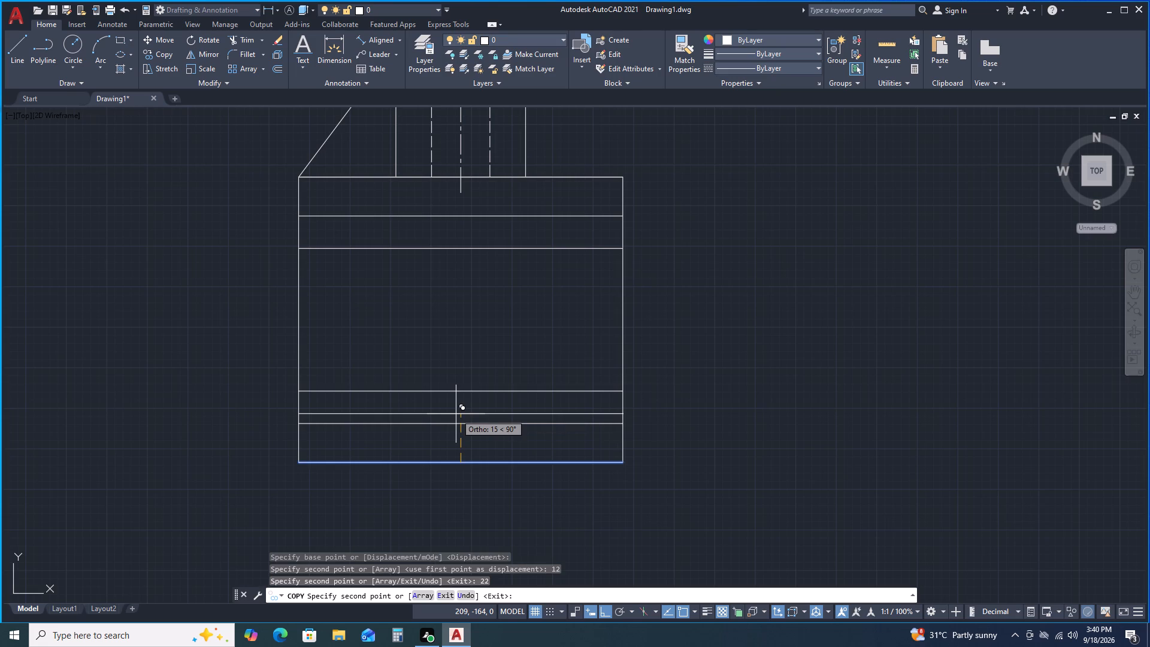
key(Escape)
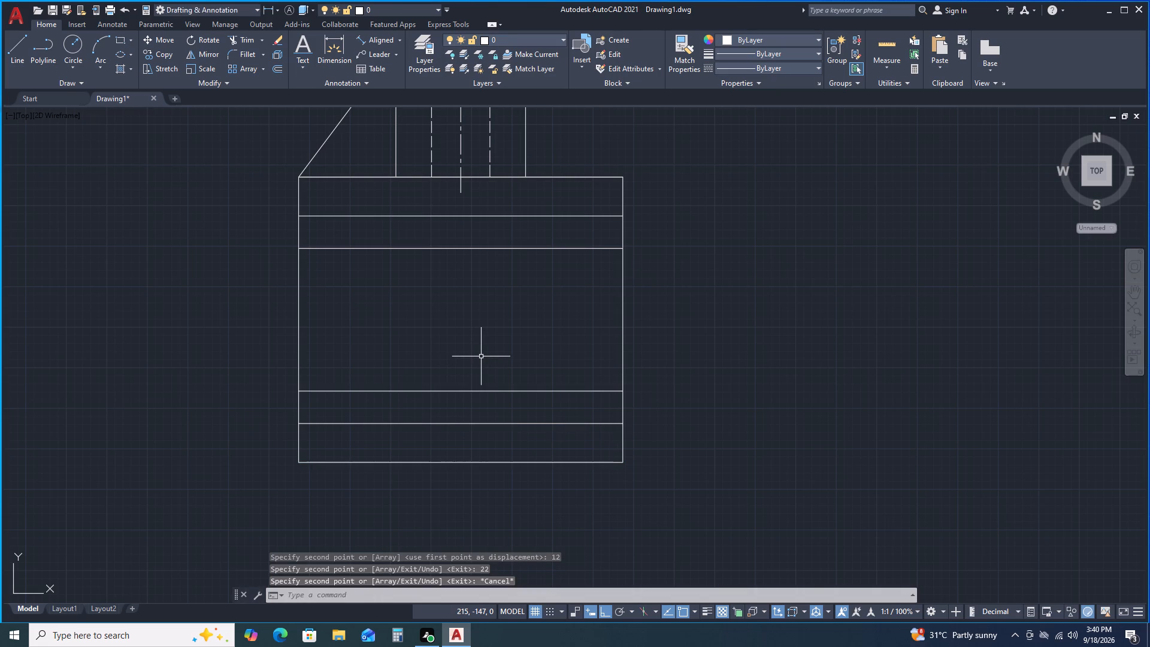
Match the four inner horizontal lines of the base rectangle to the cylinder's dashed right inner line.
click(690, 58)
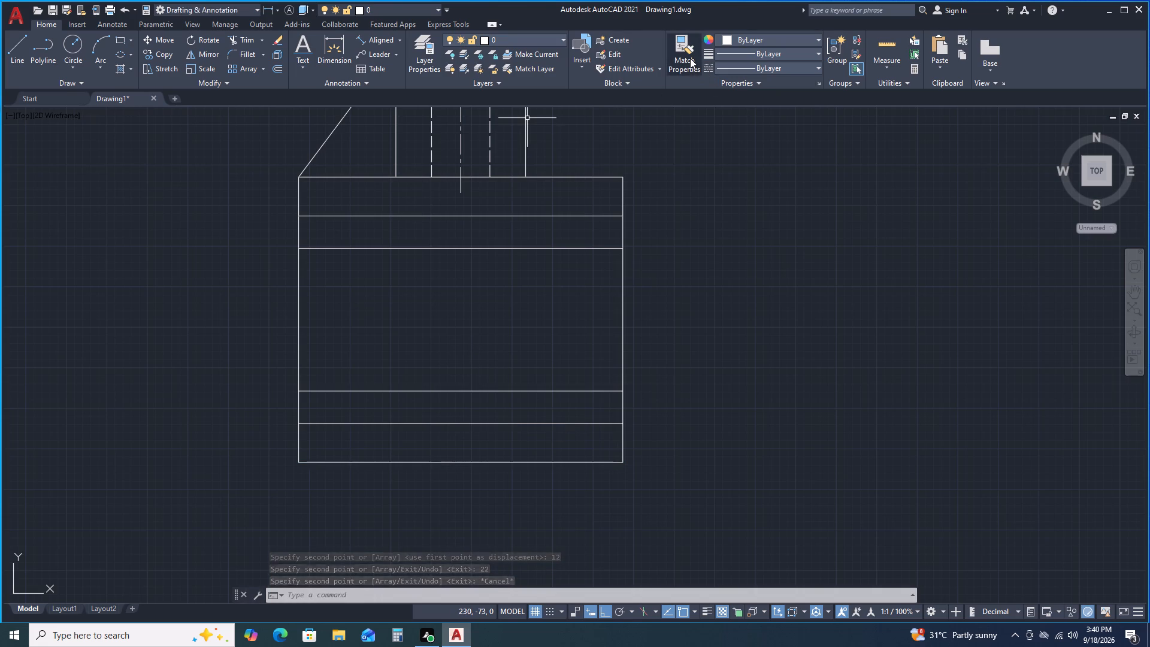
click(491, 153)
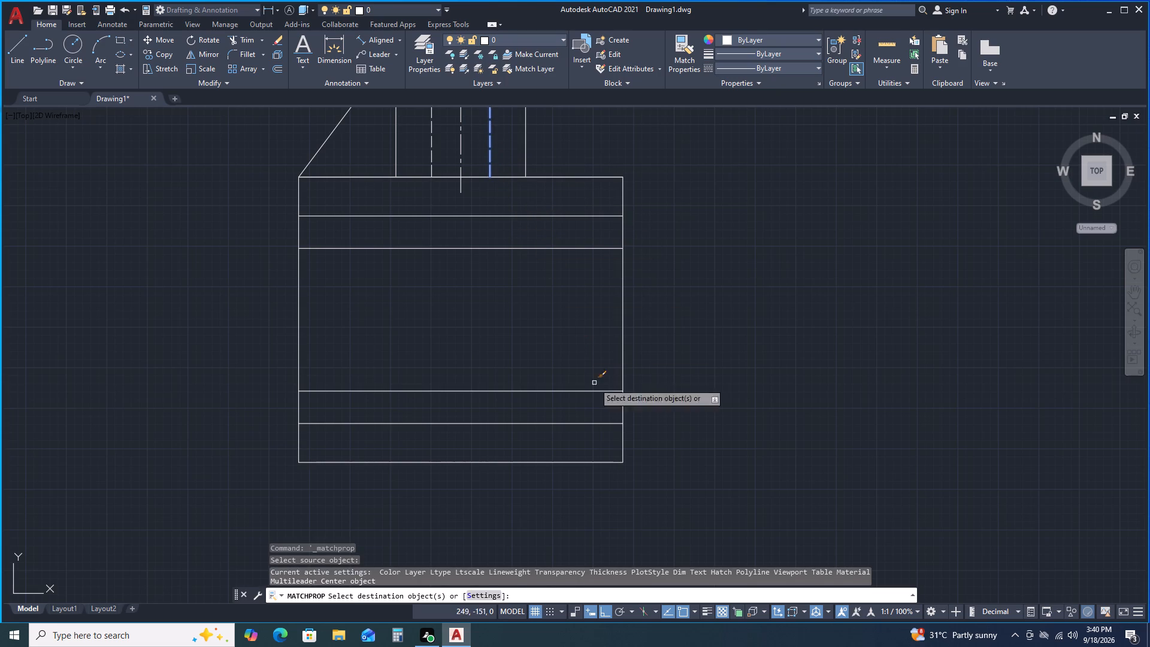
double_click(576, 440)
double_click(425, 207)
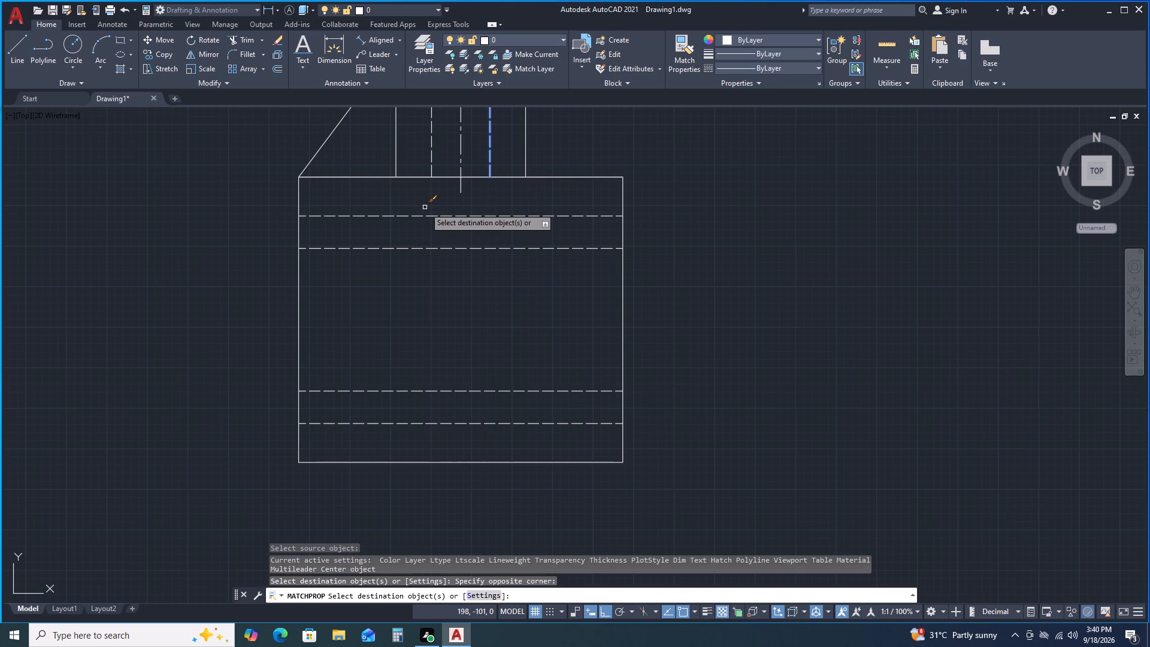
key(Escape)
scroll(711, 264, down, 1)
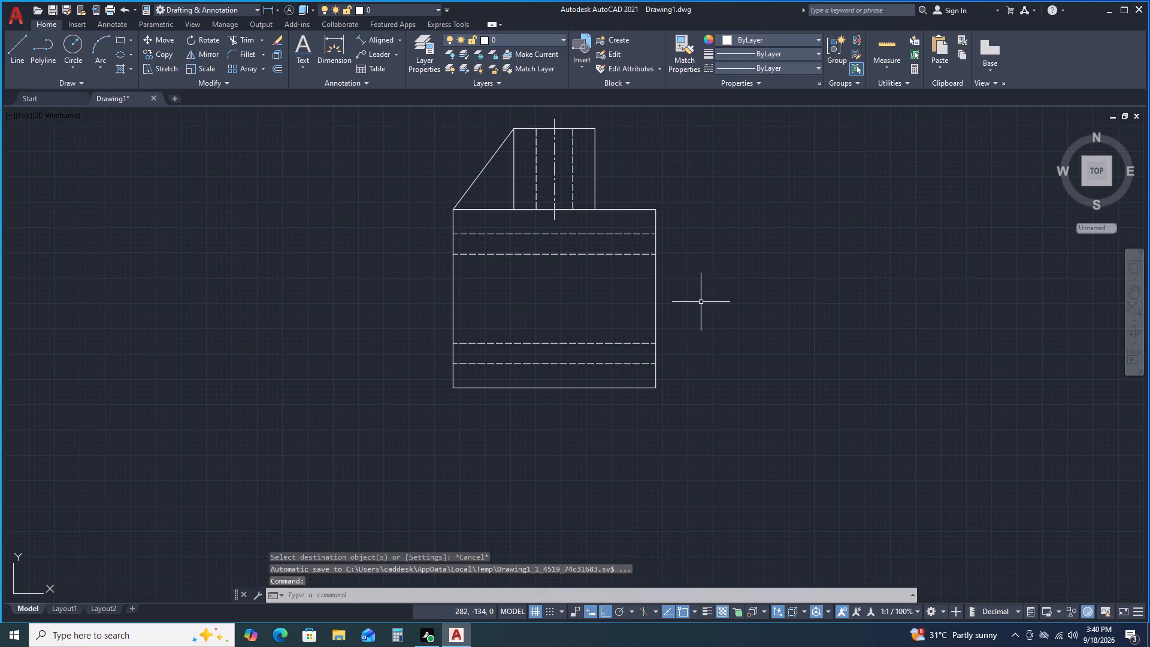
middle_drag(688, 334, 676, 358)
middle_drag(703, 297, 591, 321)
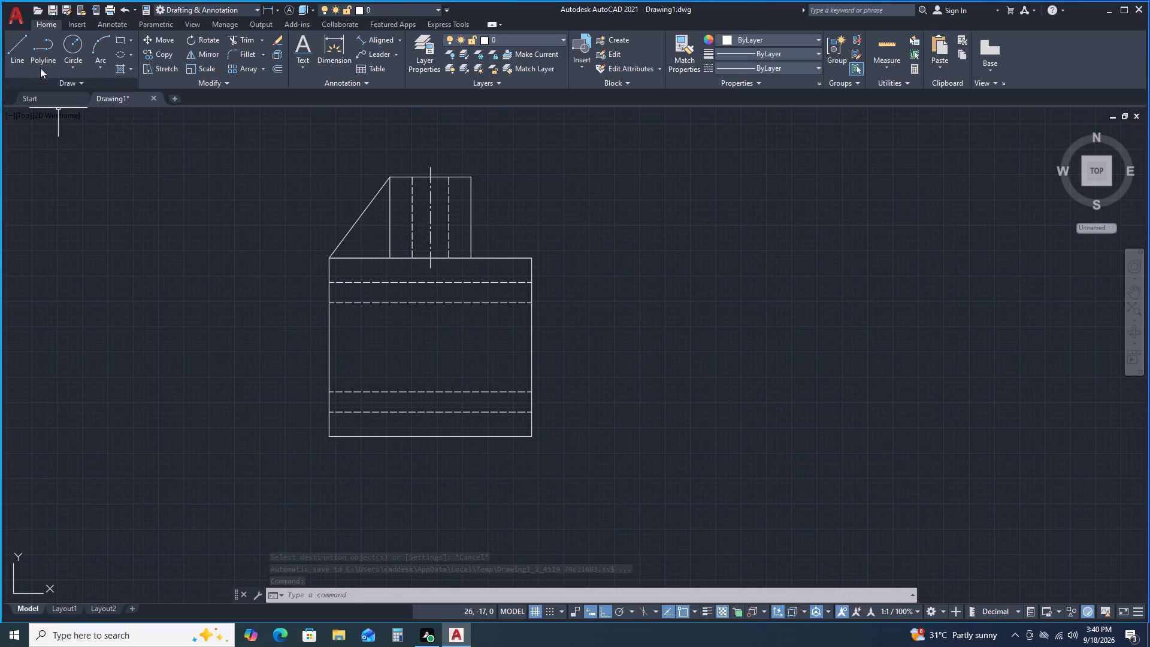
Draw lines from the base rectangle's top-right corner, 50 to the right, 88 down and back to its bottom-right corner.
click(22, 43)
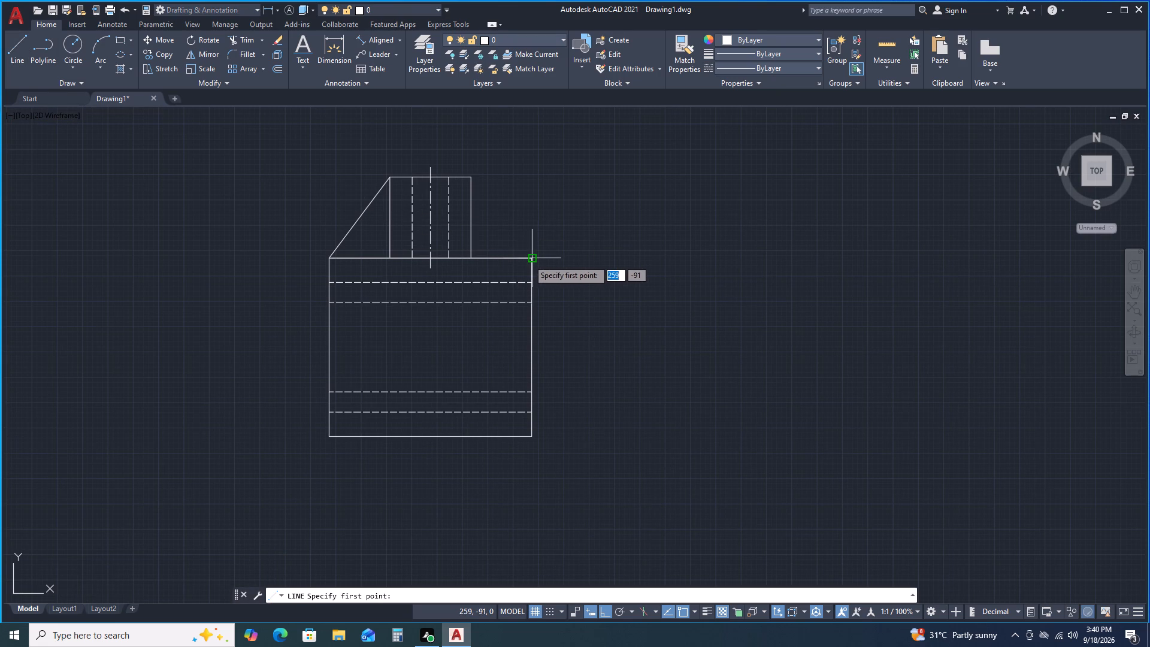
double_click(531, 261)
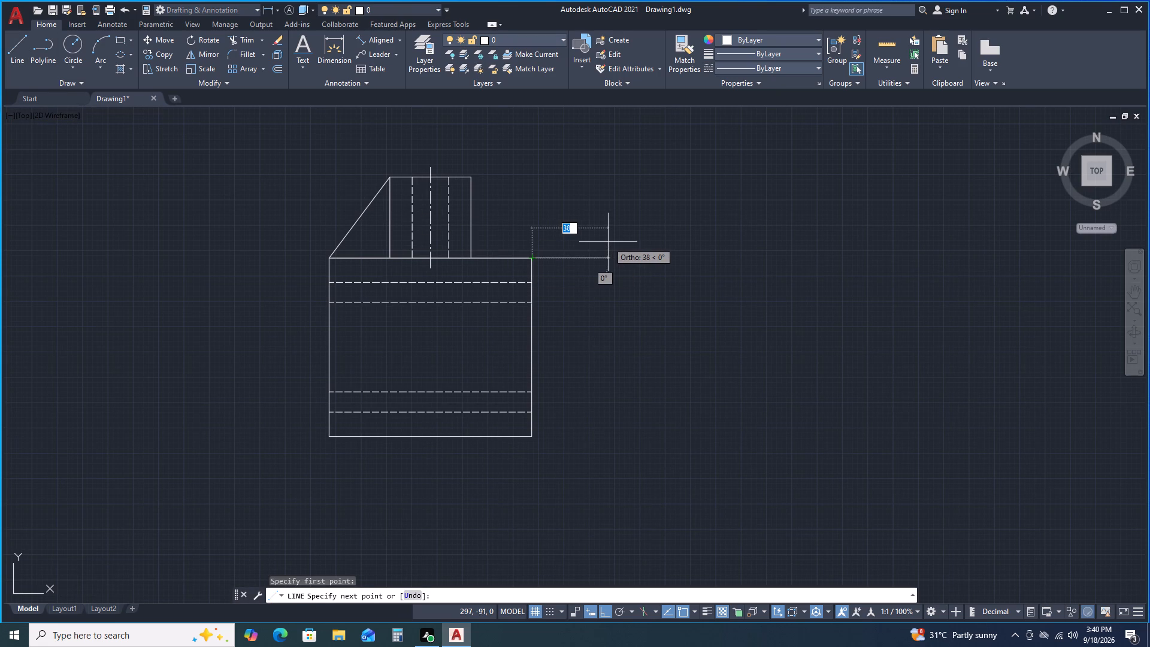
text(50)
key(Return)
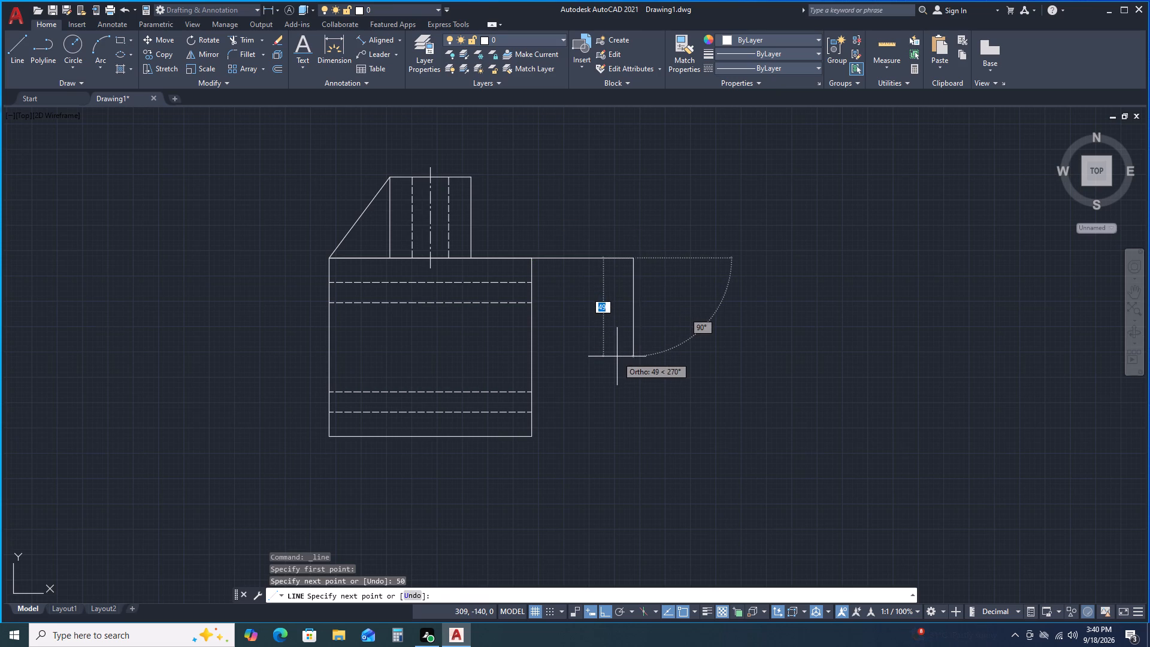
text(88)
key(Return)
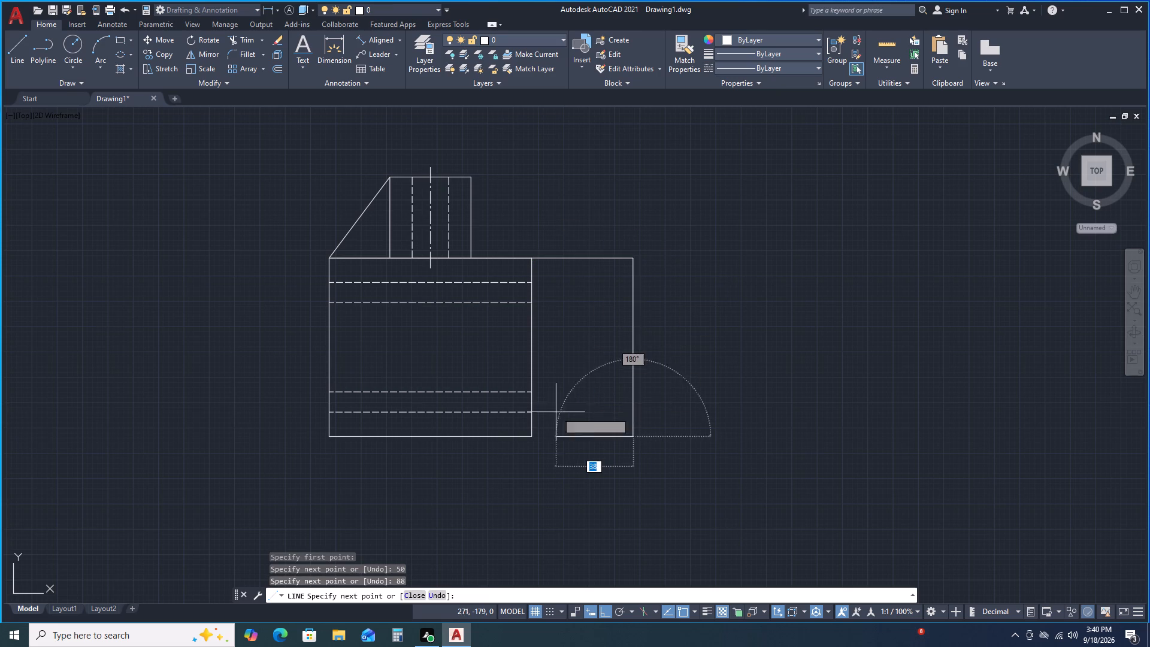
double_click(531, 438)
key(space)
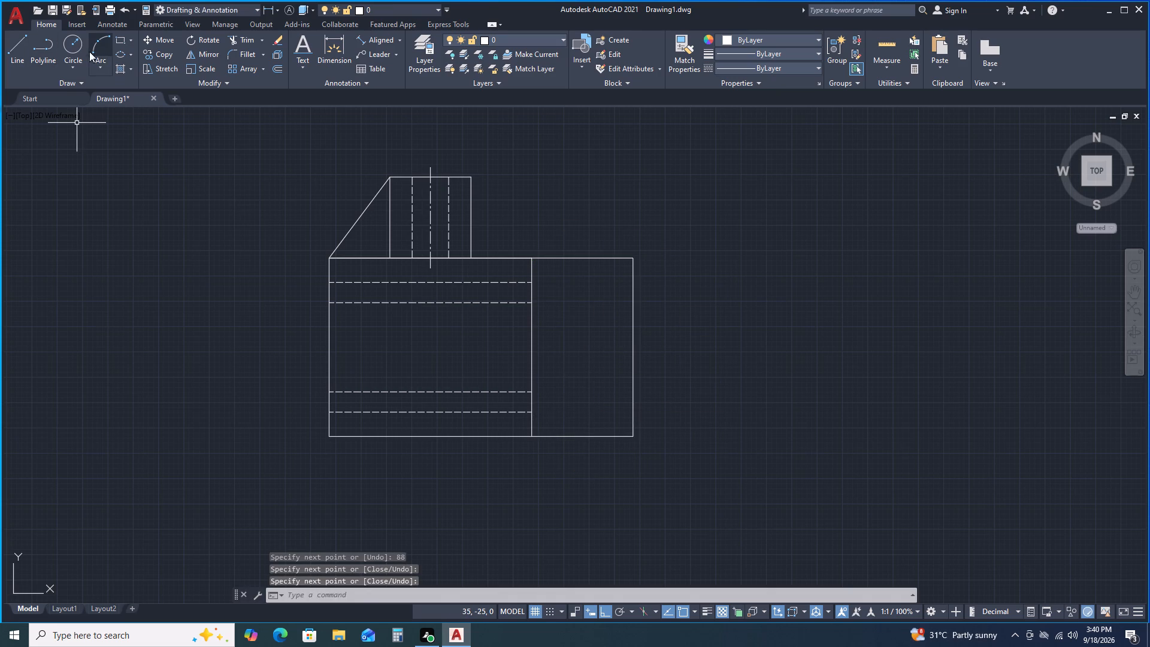
Draw two circles of radius 25 centred on the midpoints of the new extension's top and bottom edges.
click(75, 41)
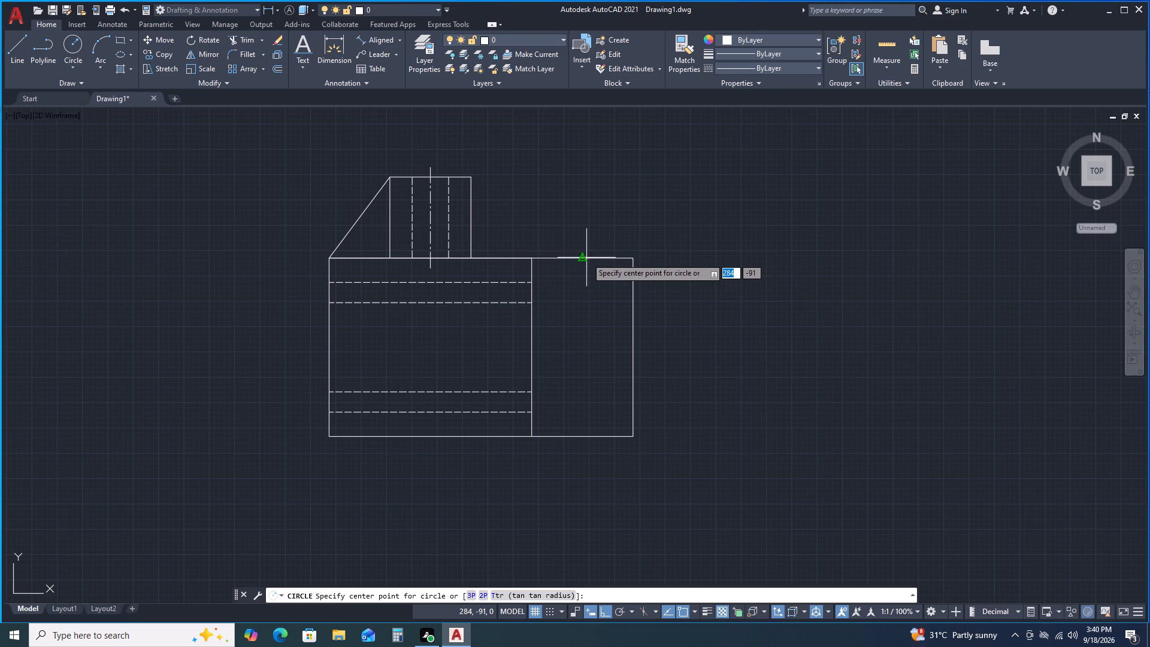
click(582, 258)
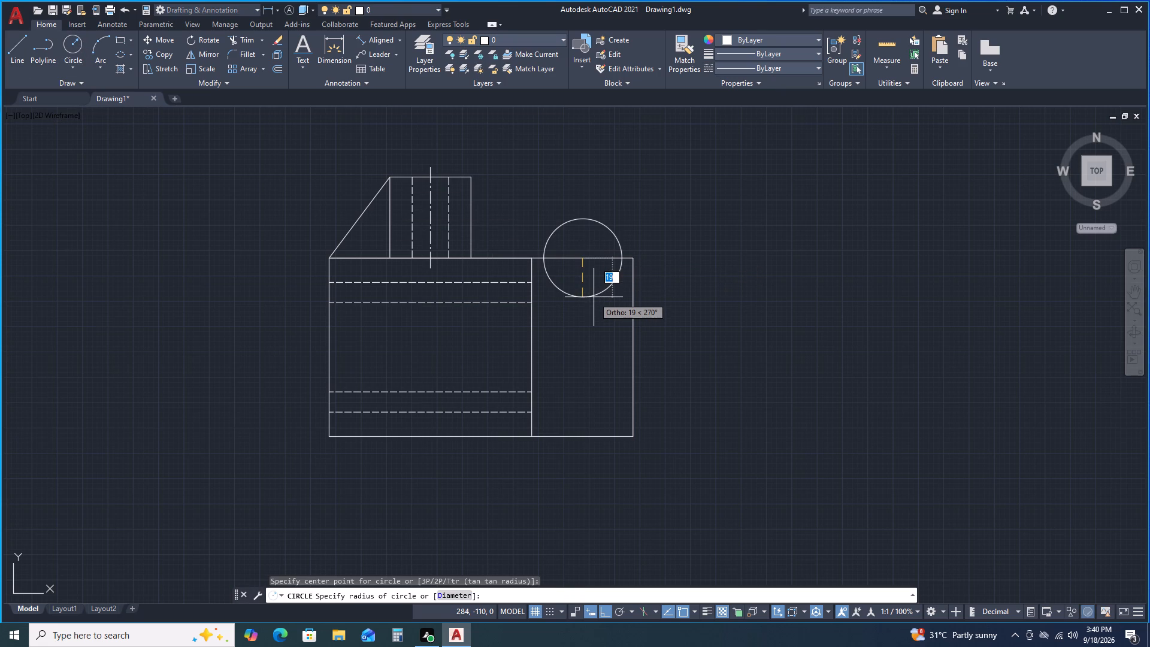
text(25)
key(Return)
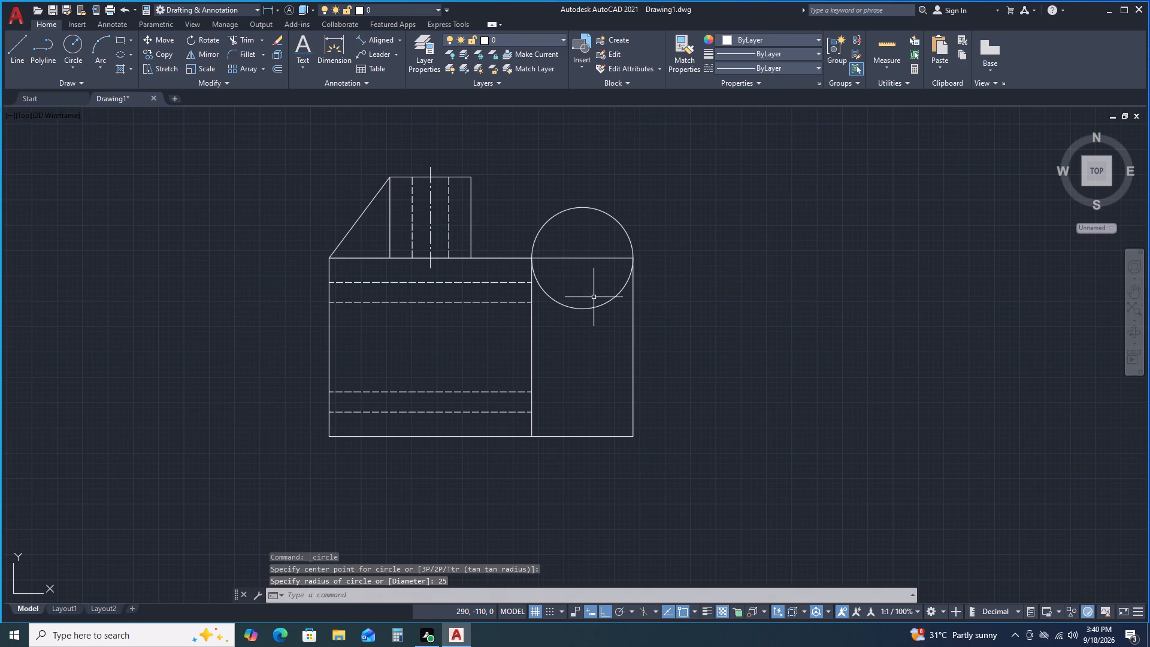
key(space)
click(584, 435)
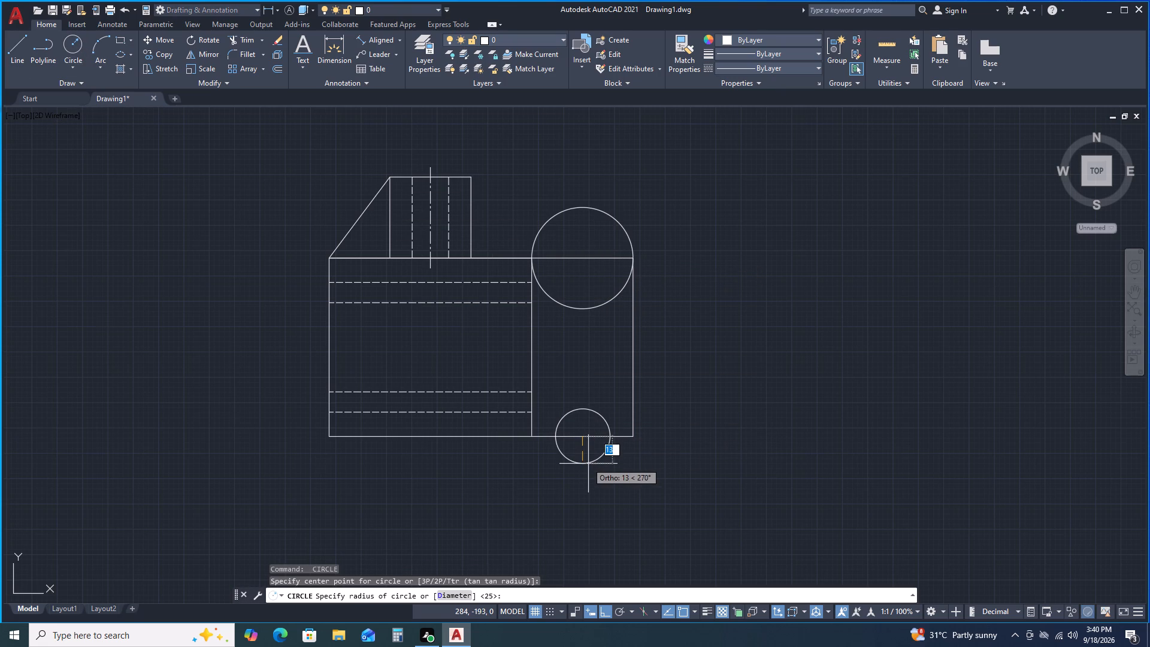
text(25)
key(Return)
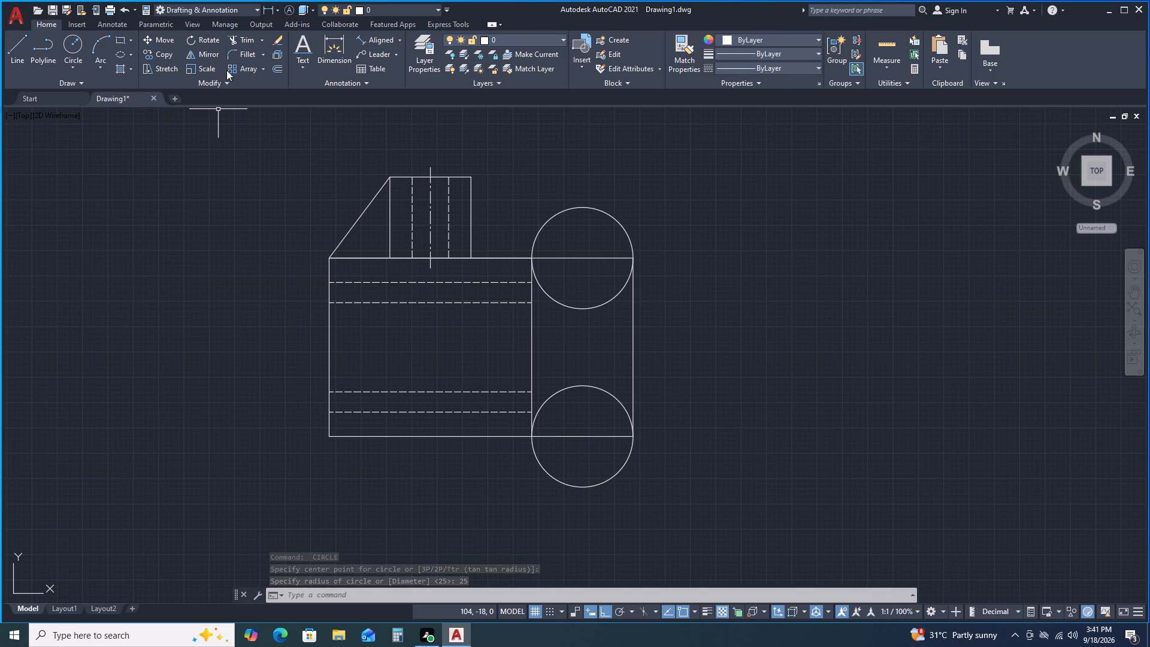
Trim the inner halves of both circles and the extension's top and bottom lines, leaving a rounded-end outline.
click(246, 44)
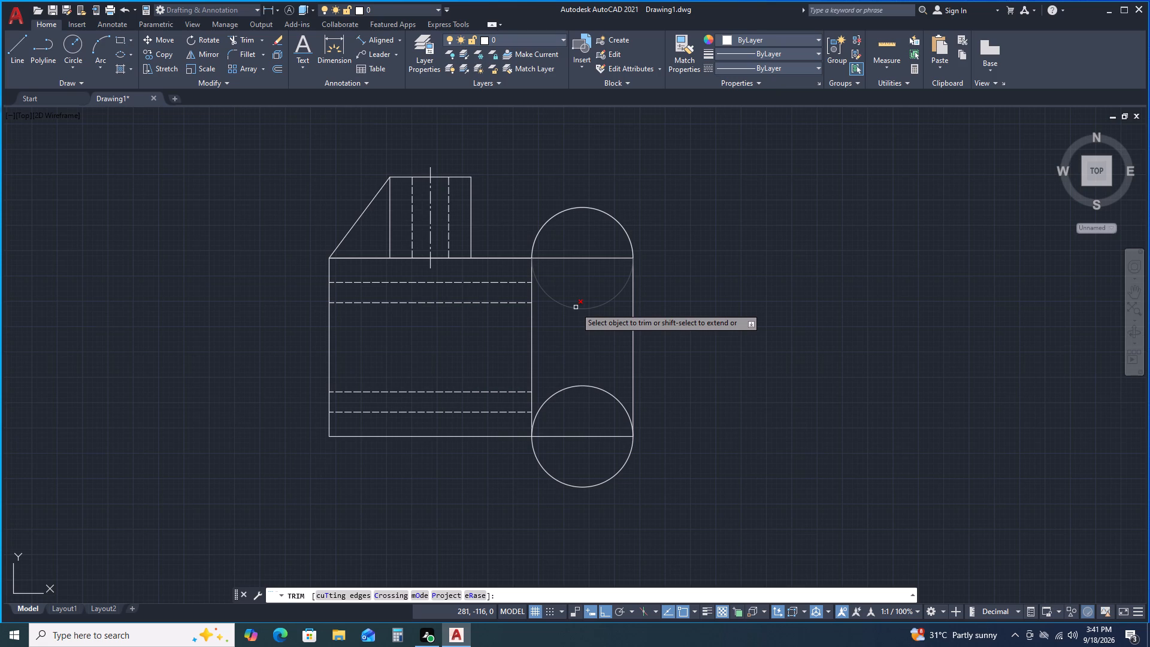
triple_click(576, 307)
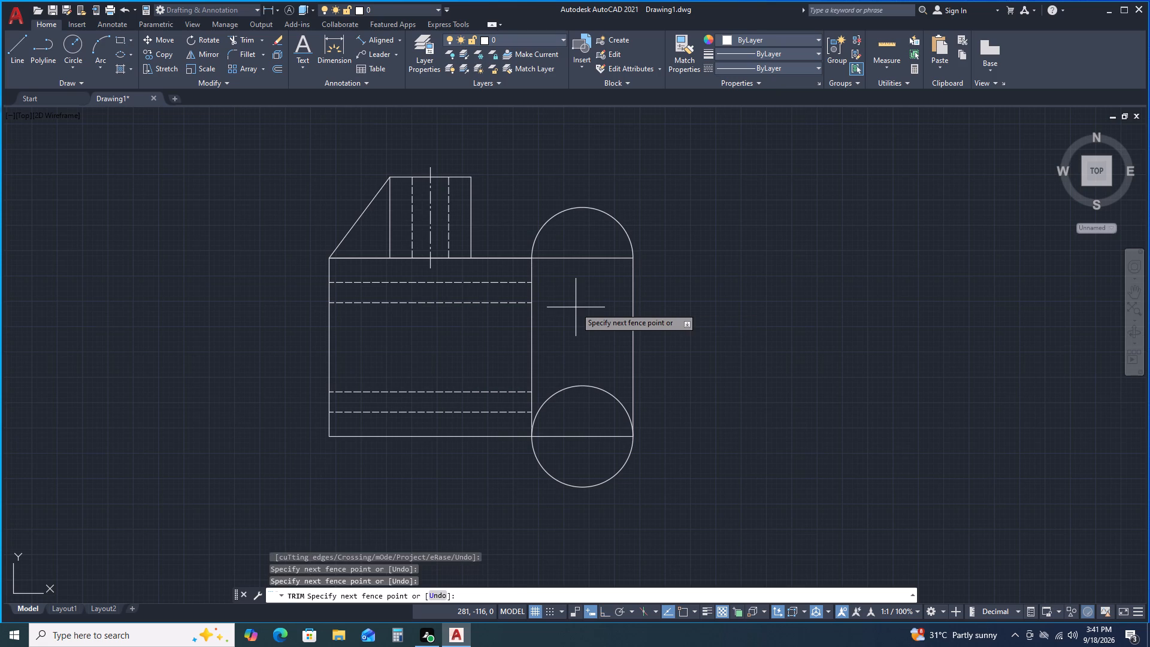
key(space)
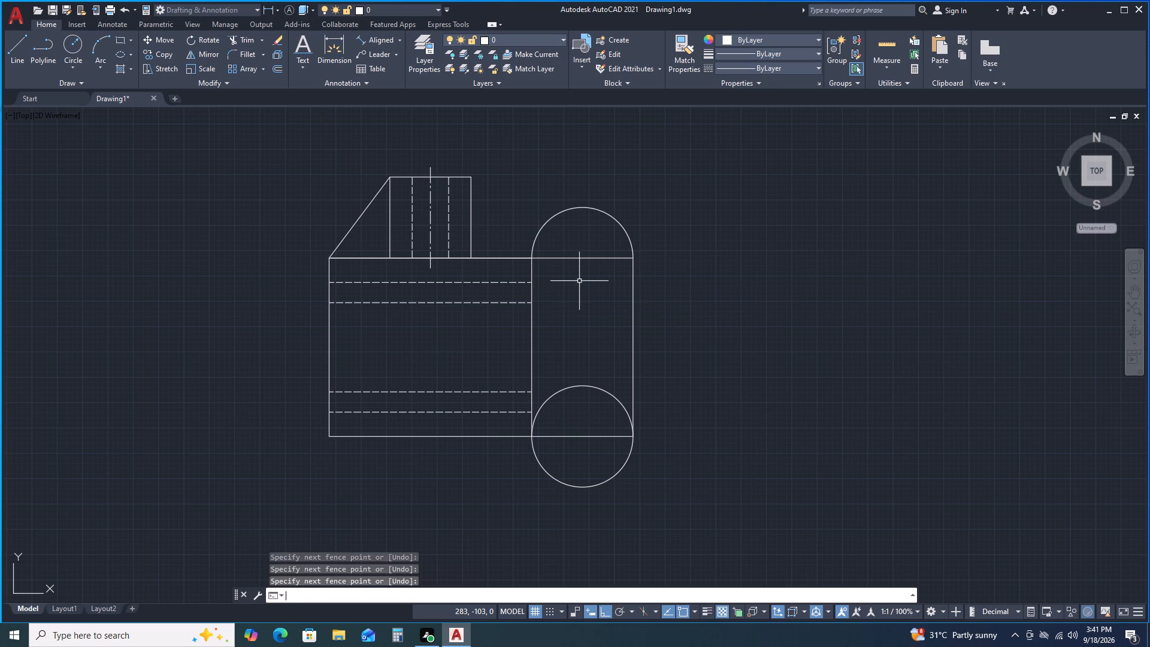
key(space)
click(579, 259)
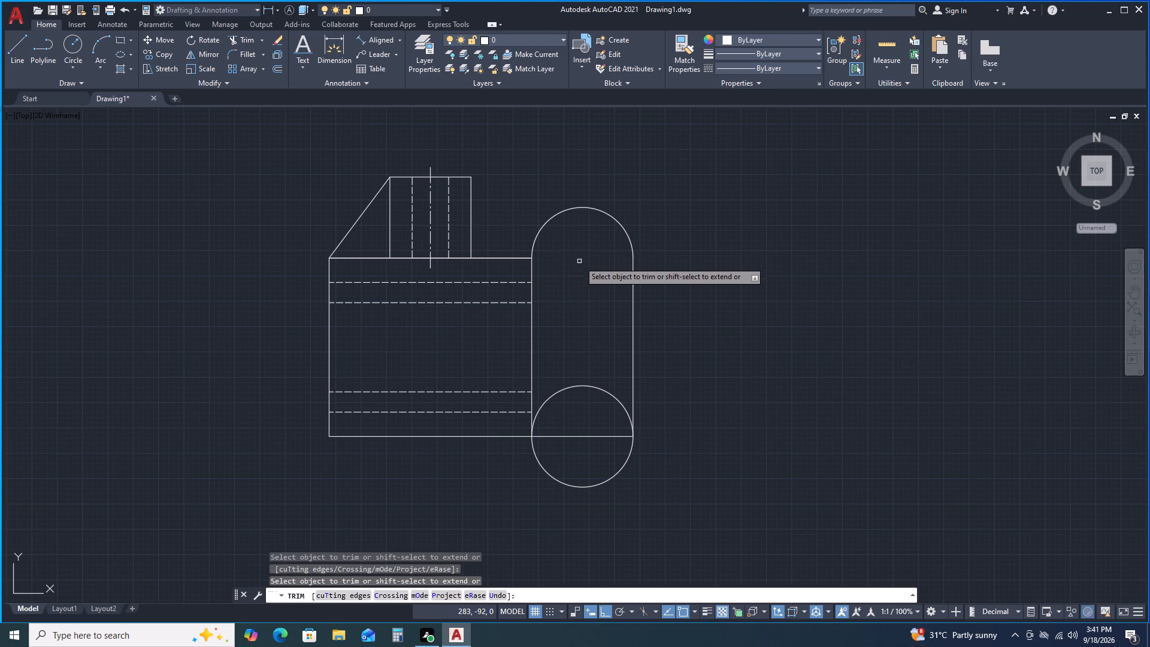
click(564, 387)
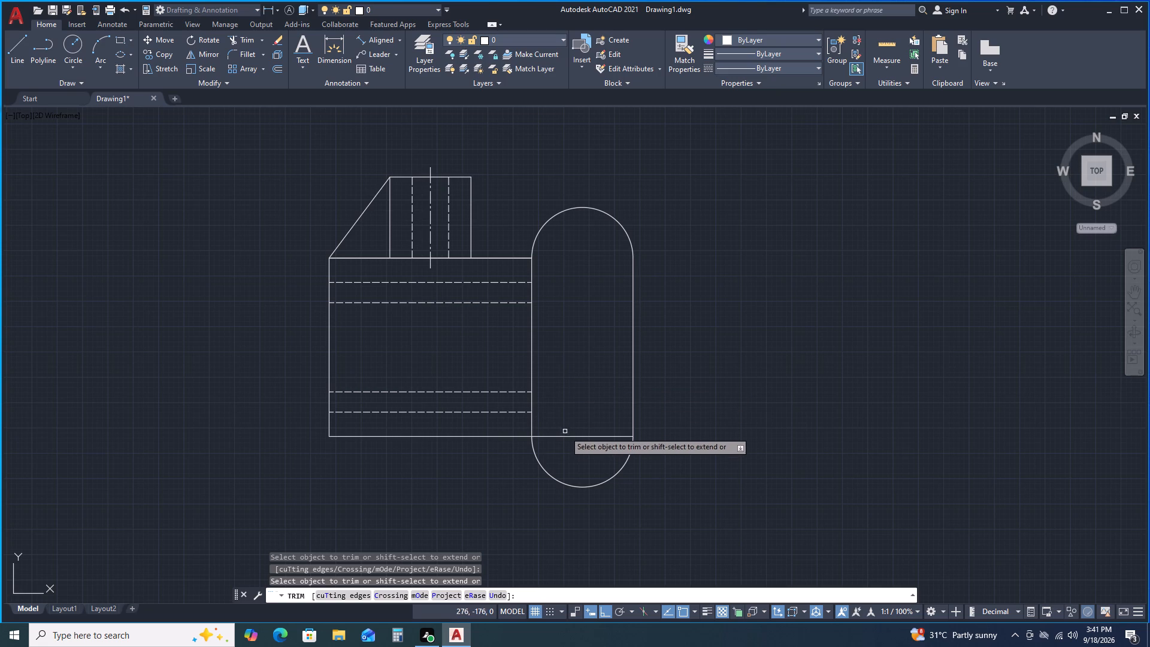
double_click(564, 436)
key(space)
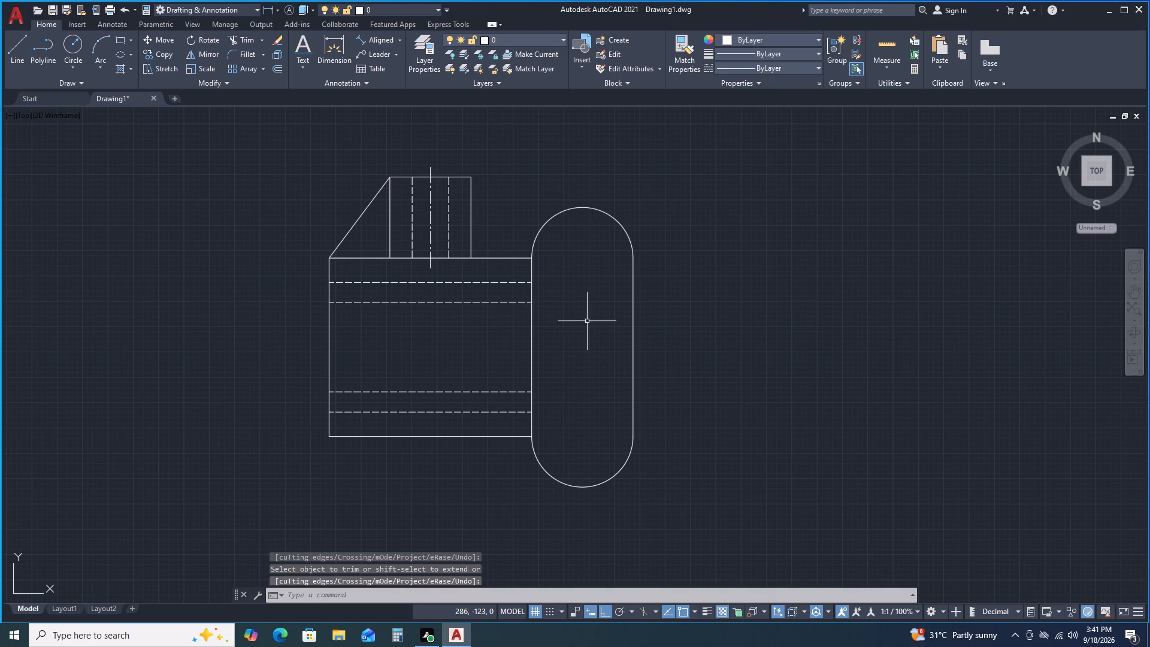
Draw two circles of radius 15 centred on the upper and lower end arcs of the rounded outline.
click(74, 45)
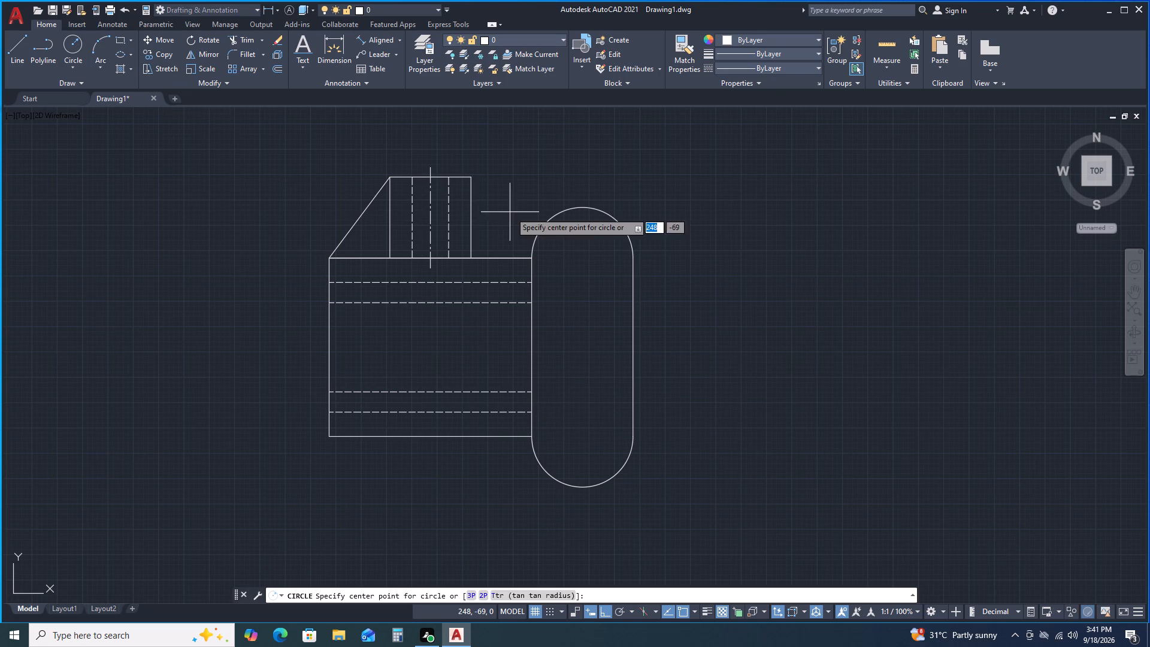
click(582, 259)
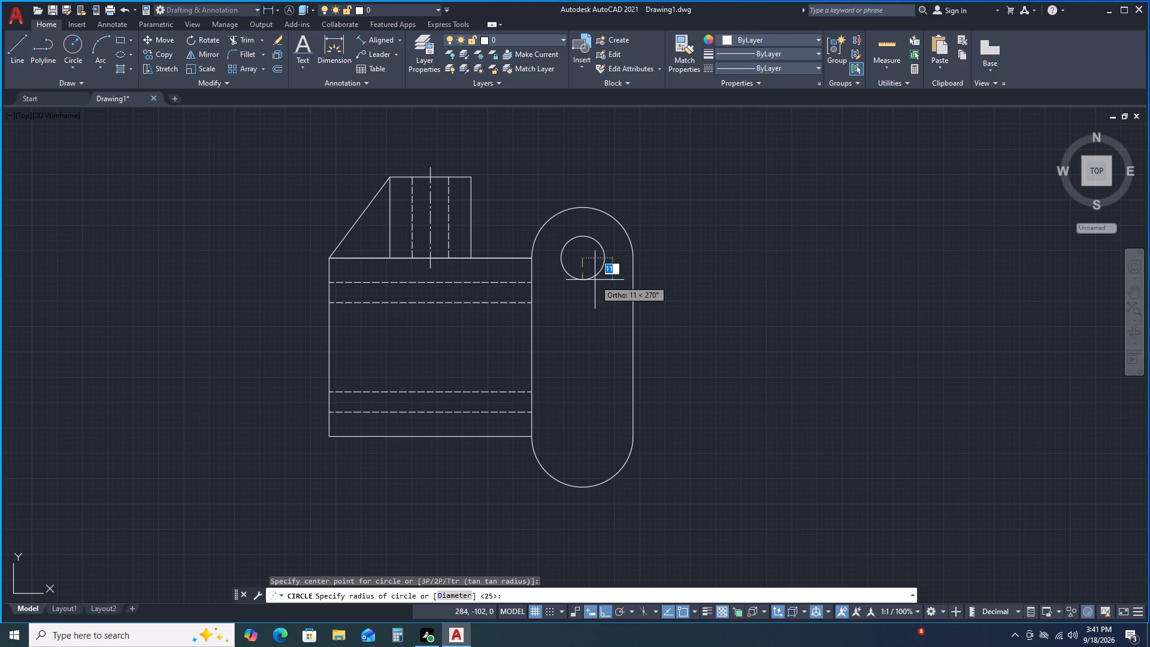
text(12)
key(BackSpace)
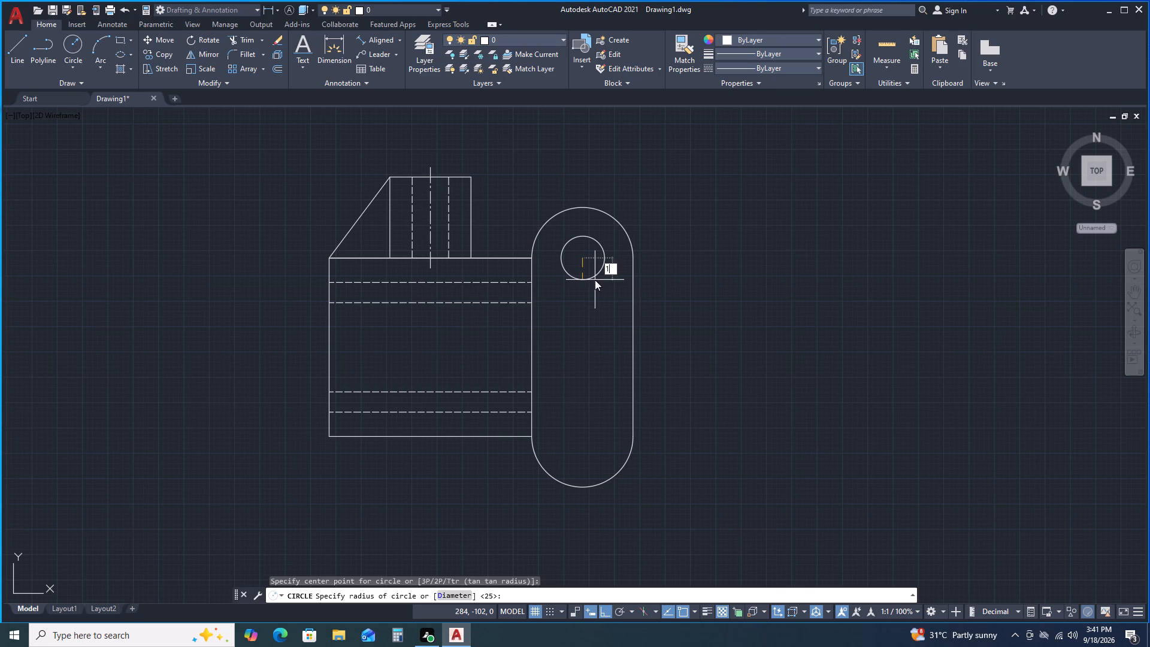
key(5)
key(Return)
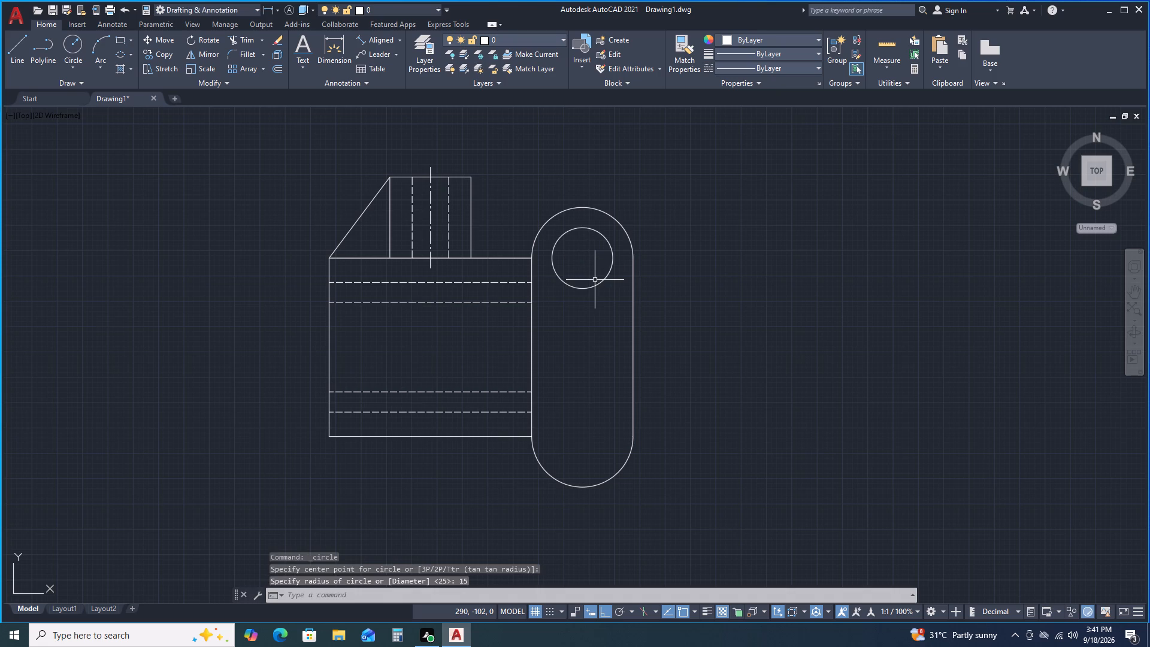
key(space)
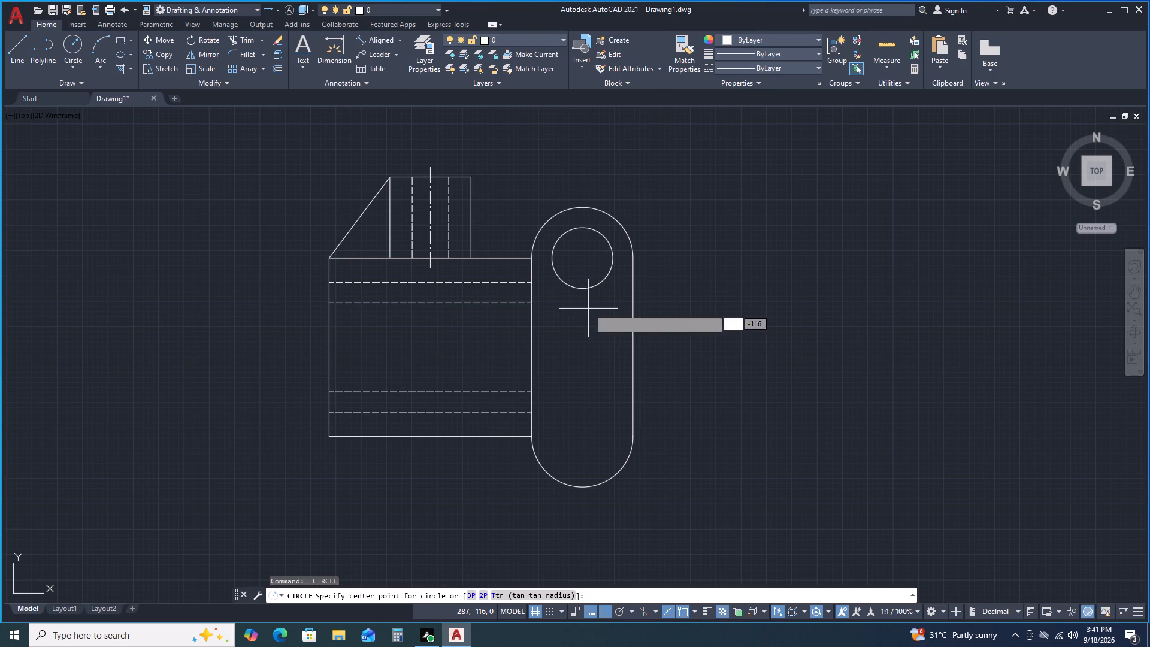
double_click(585, 436)
text(15)
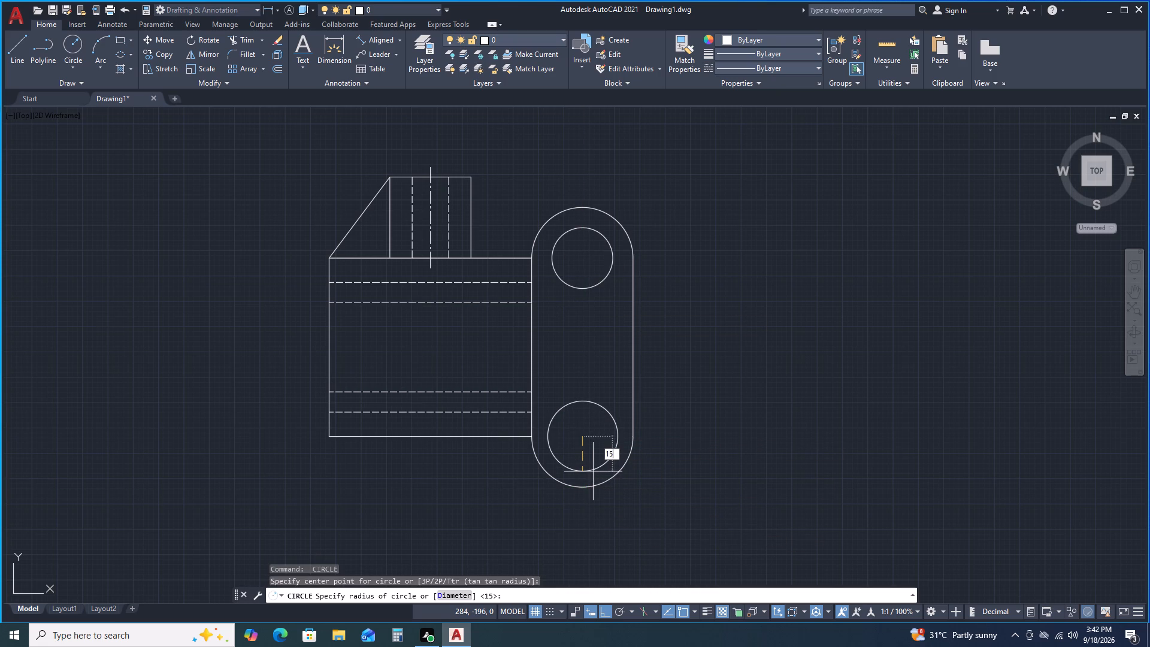
key(Return)
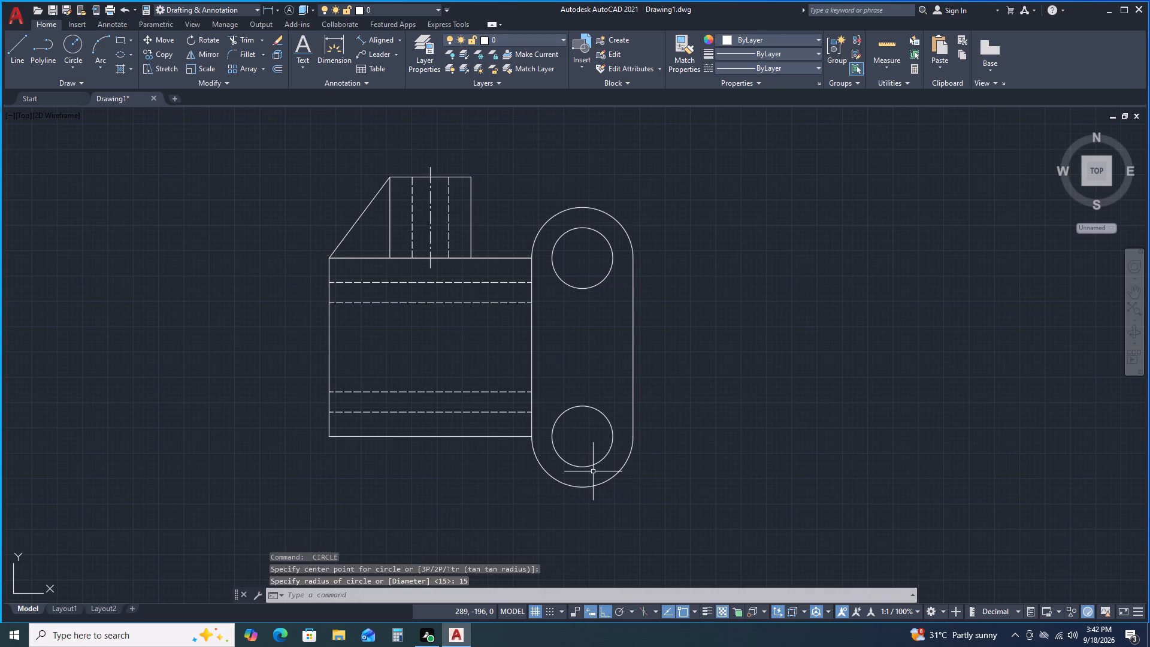
Connect the two radius 15 circles with vertical lines between their left quadrants and between their right quadrants.
click(14, 43)
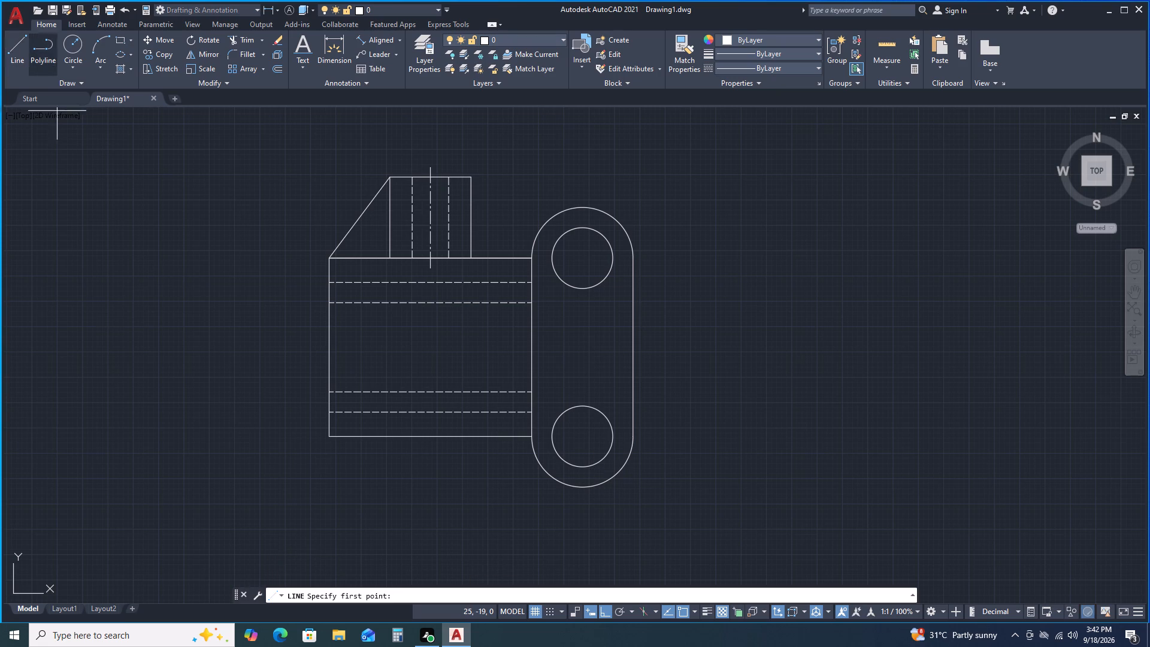
double_click(553, 258)
click(553, 435)
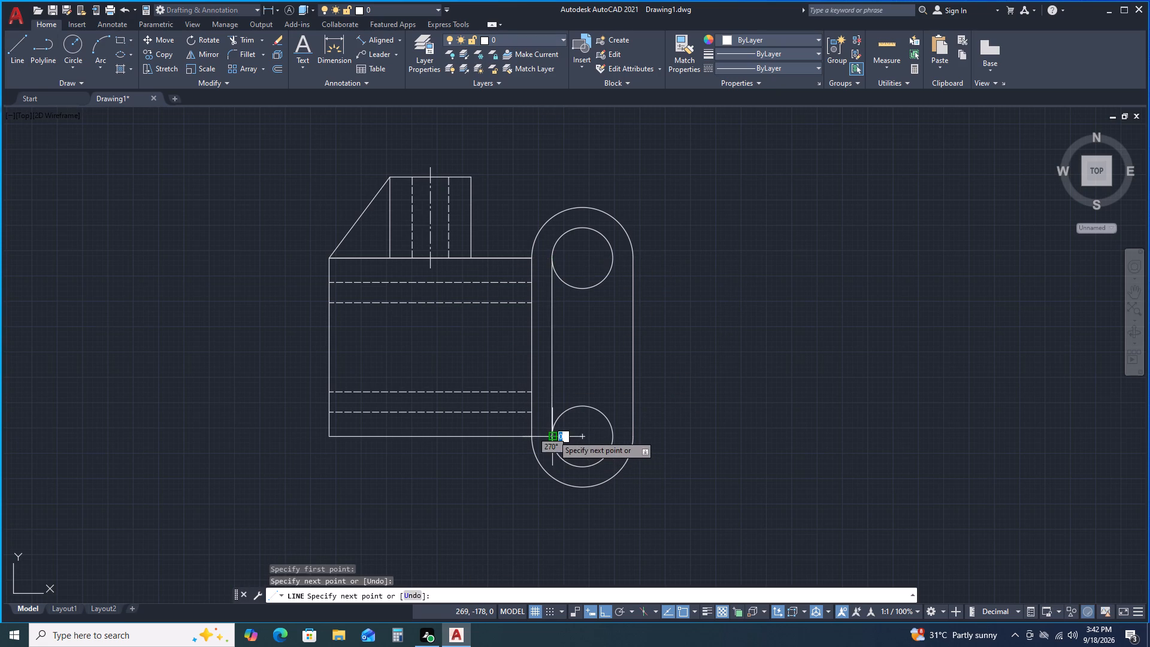
key(space)
key(space)
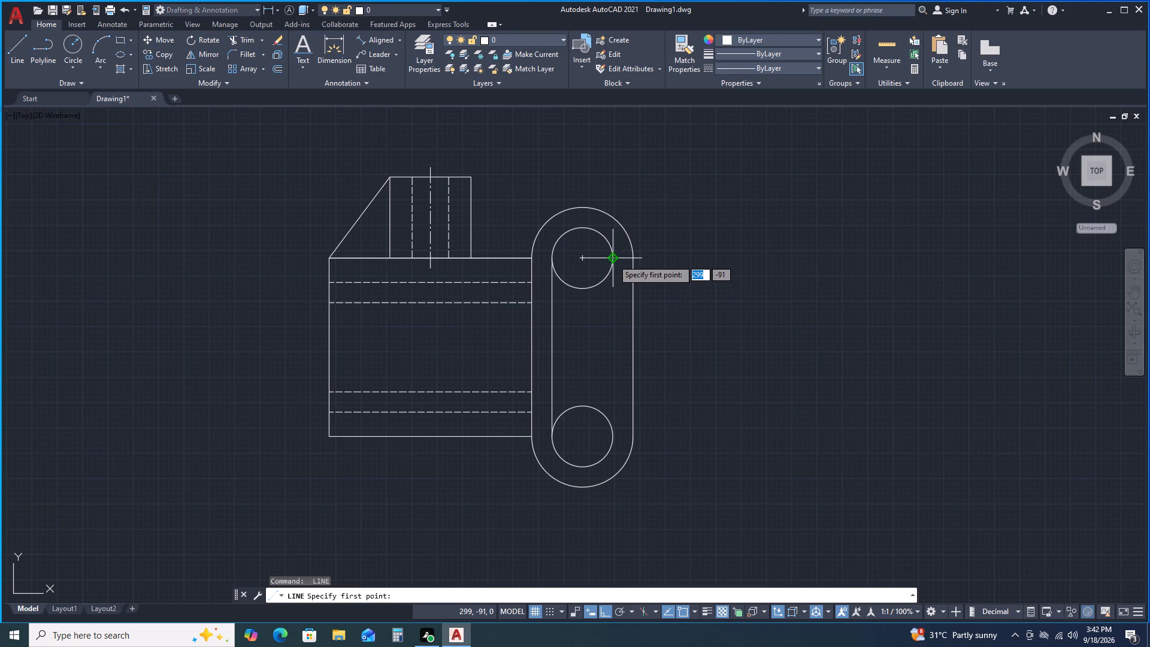
double_click(613, 259)
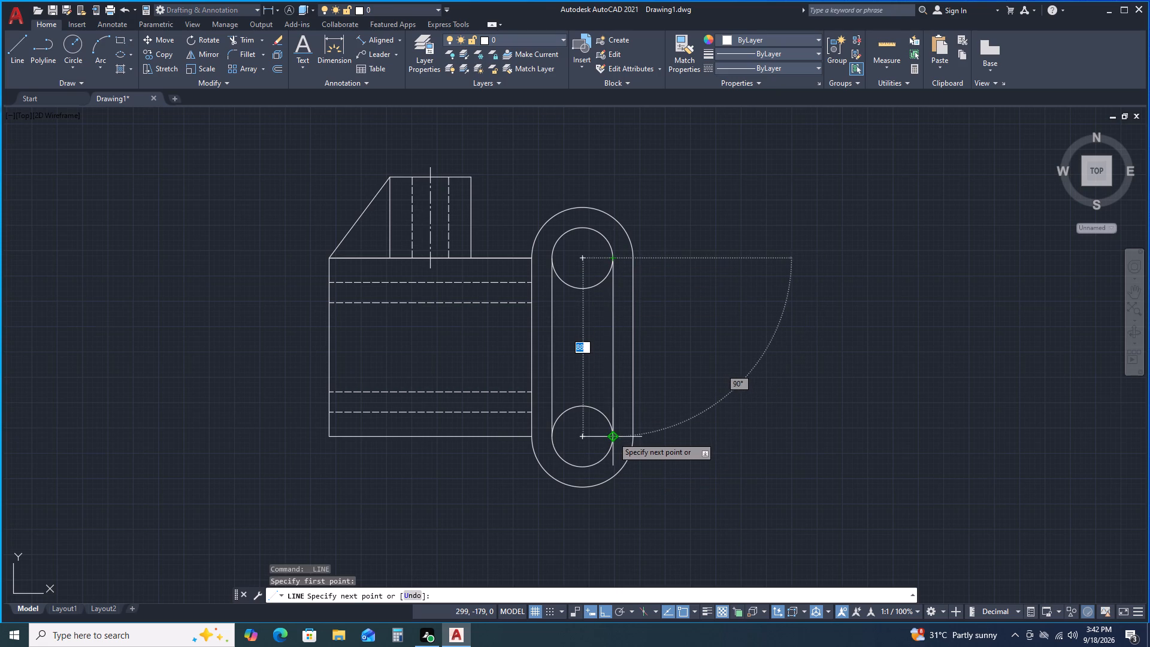
click(613, 437)
key(space)
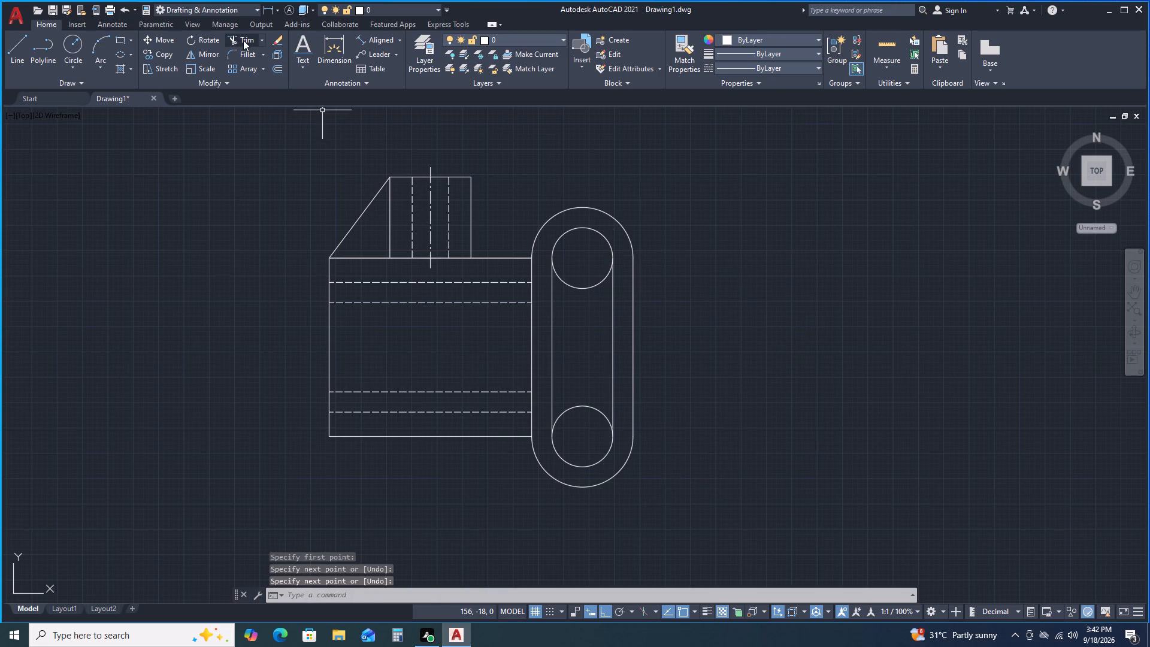
Trim the inward-facing halves of the two radius 15 circles to form the inner slot.
click(243, 40)
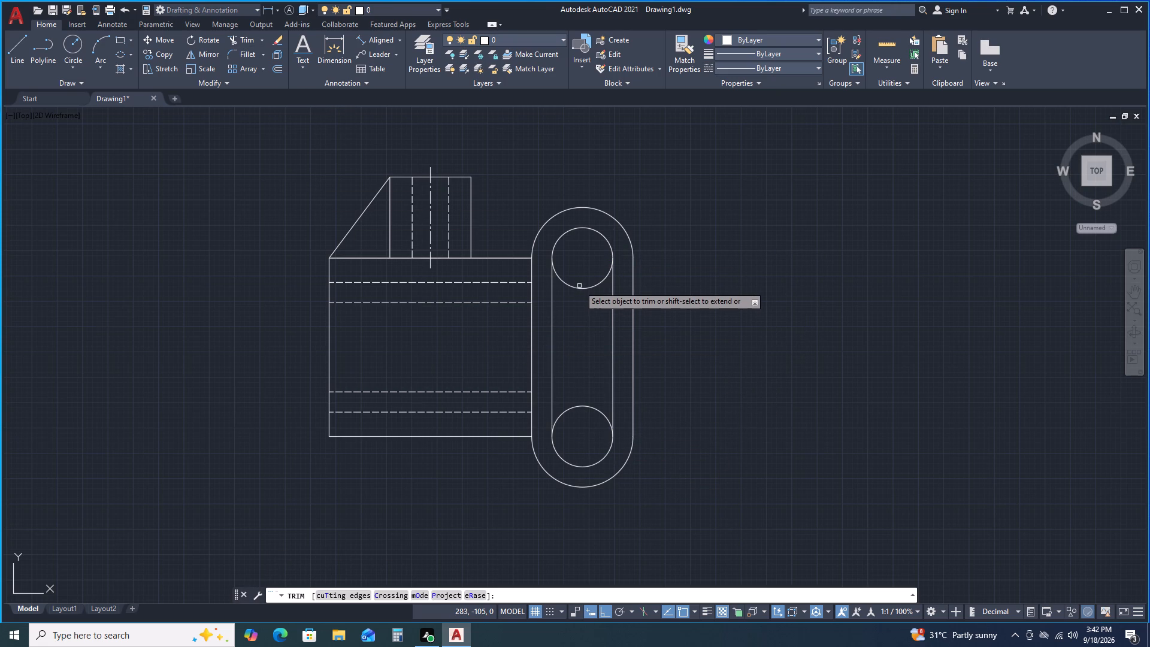
click(580, 289)
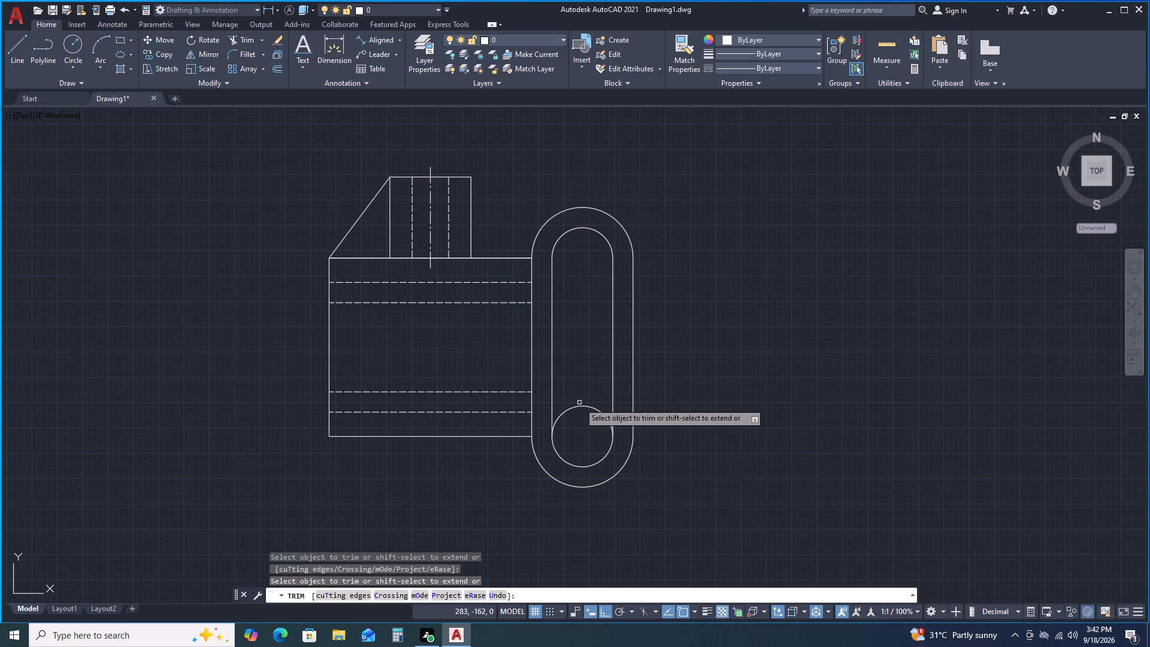
double_click(579, 406)
key(space)
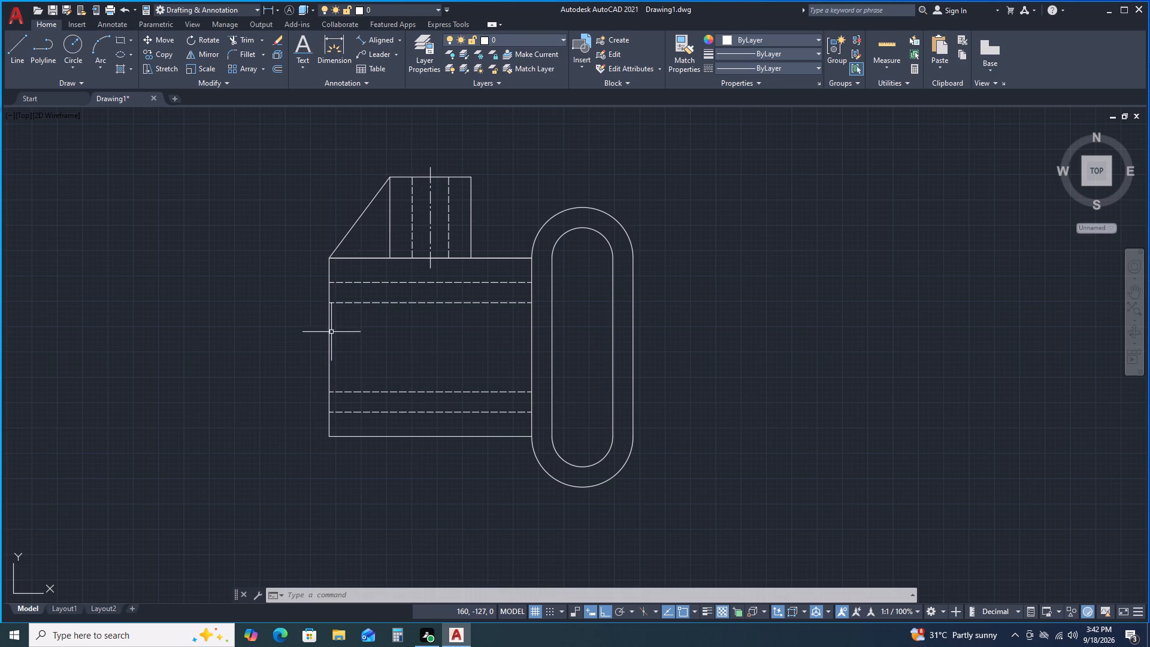
Dimension the base's height outside its left edge and the base's width below its bottom edge.
click(328, 51)
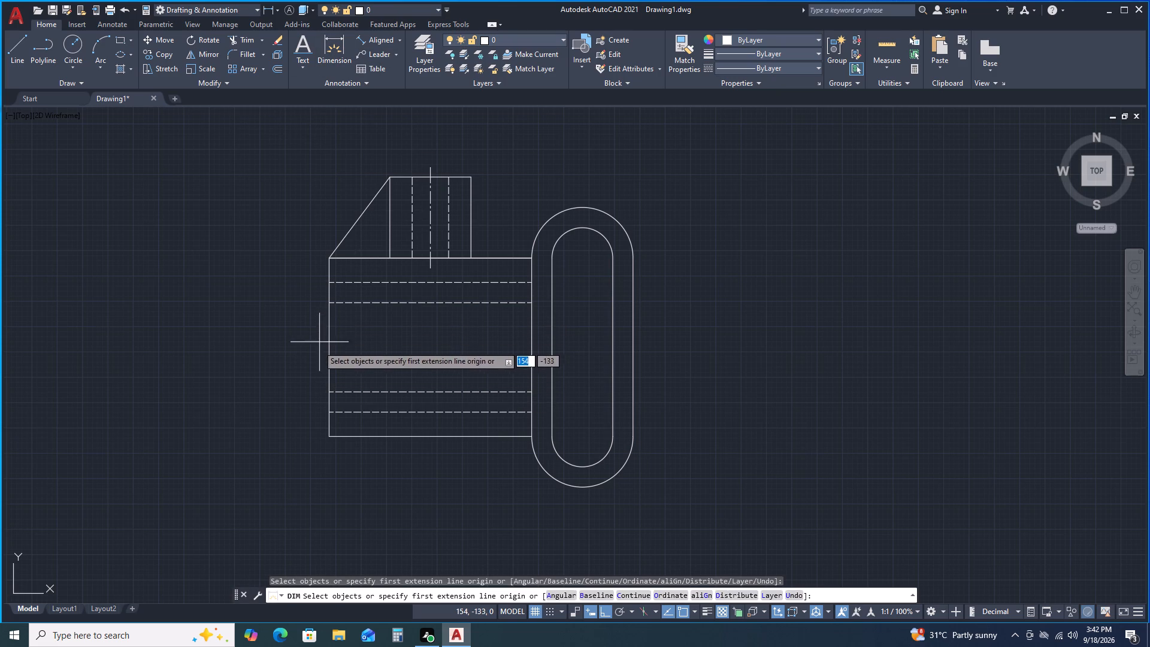
click(328, 384)
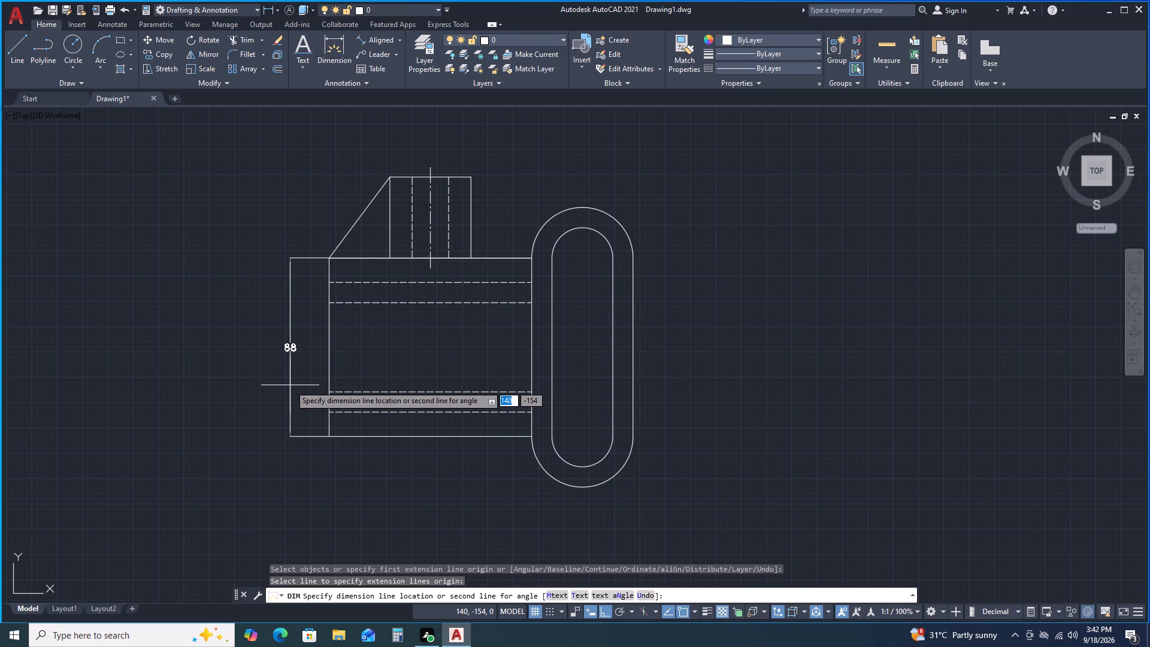
click(290, 385)
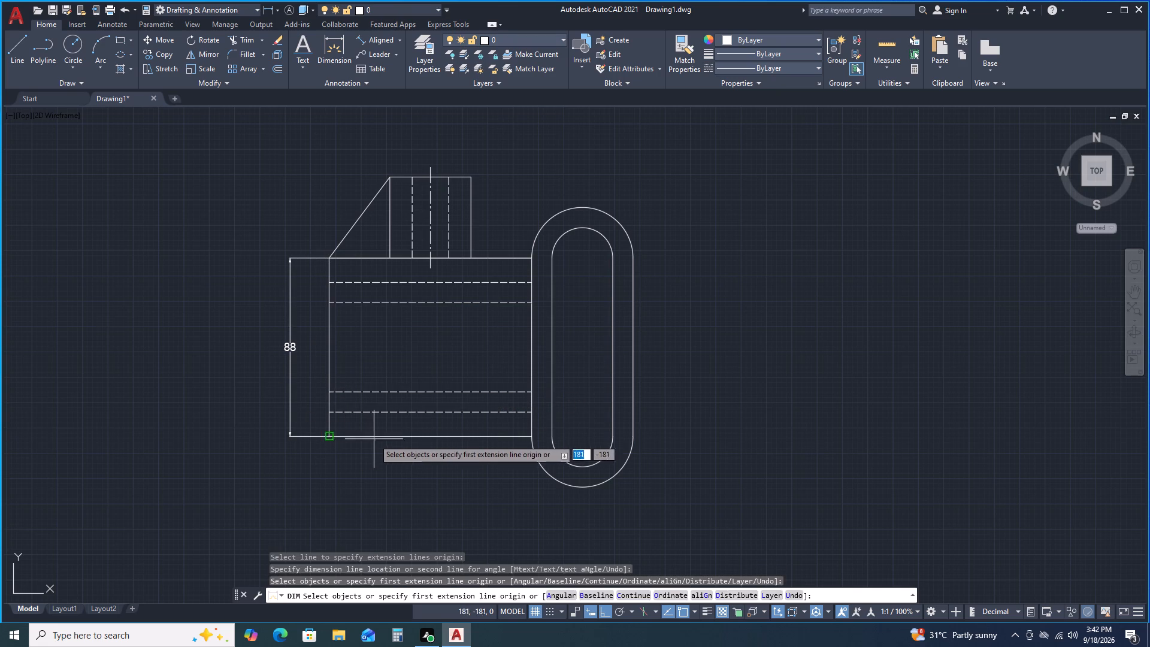
double_click(376, 436)
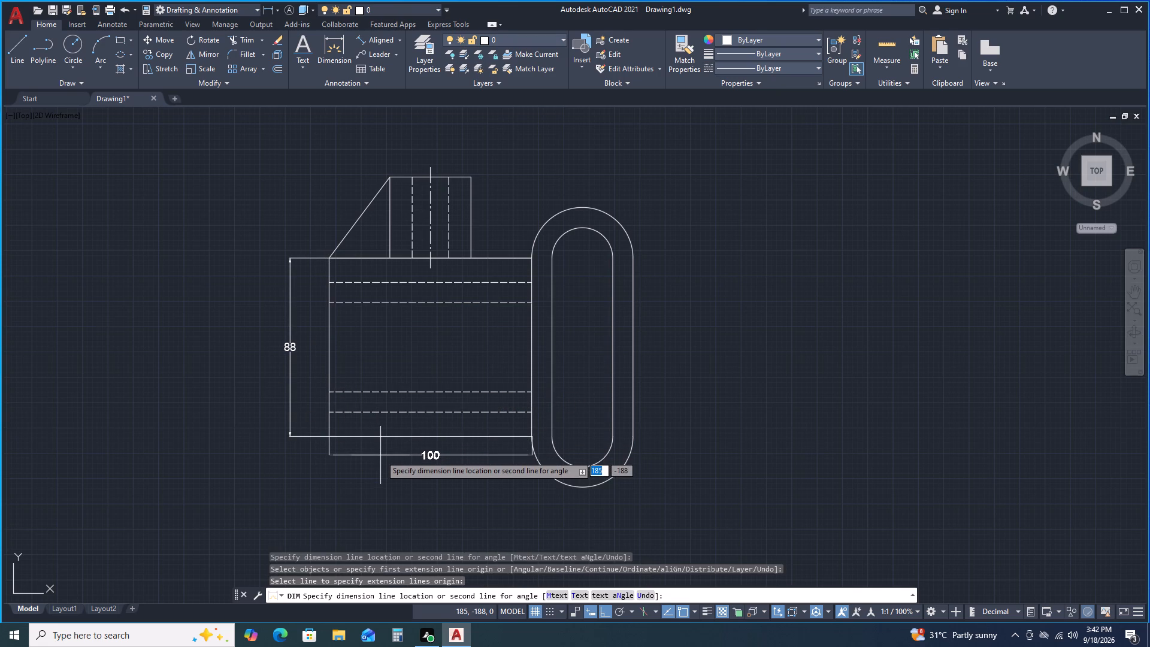
double_click(380, 467)
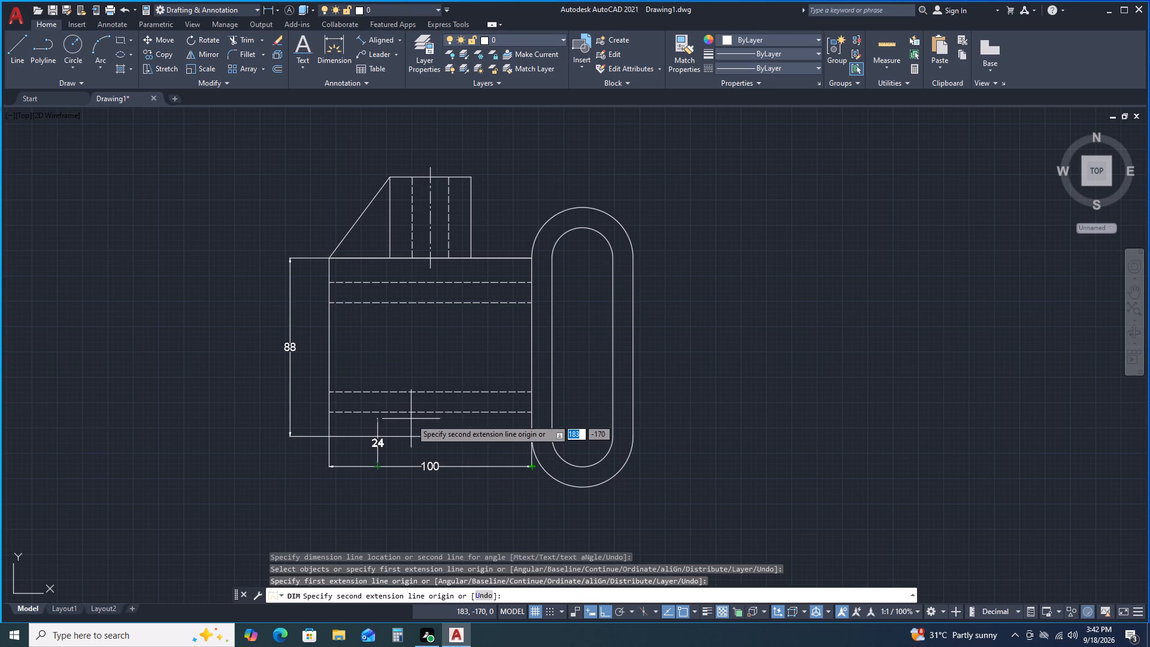
key(space)
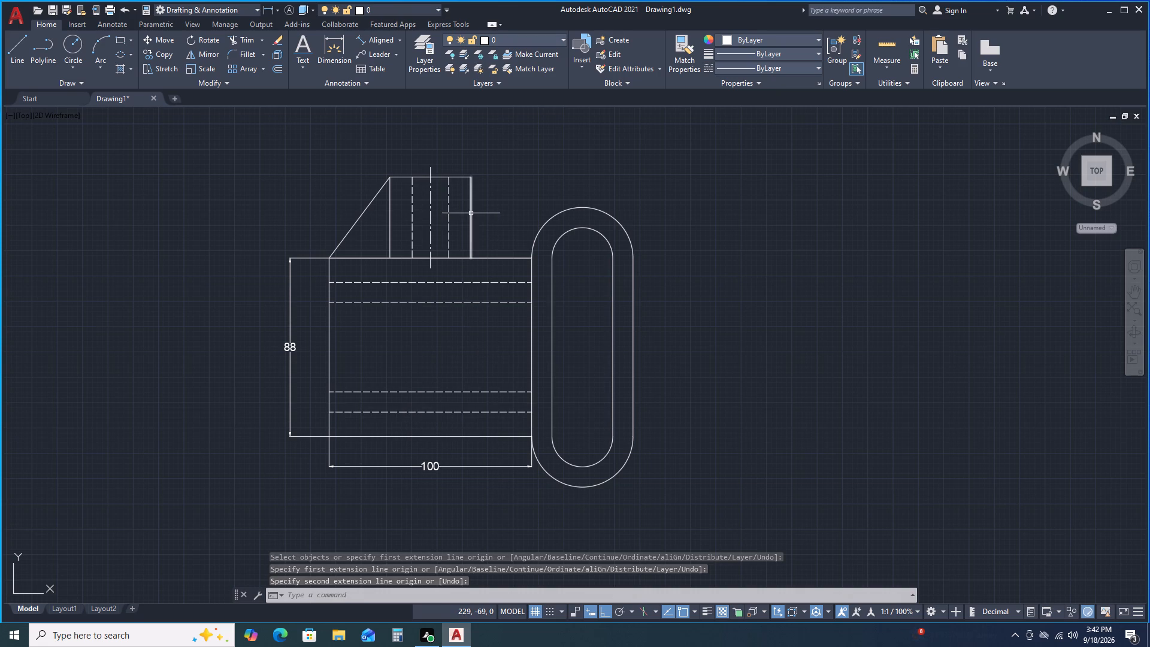
Dimension the upper cylinder's height along its right edge.
key(space)
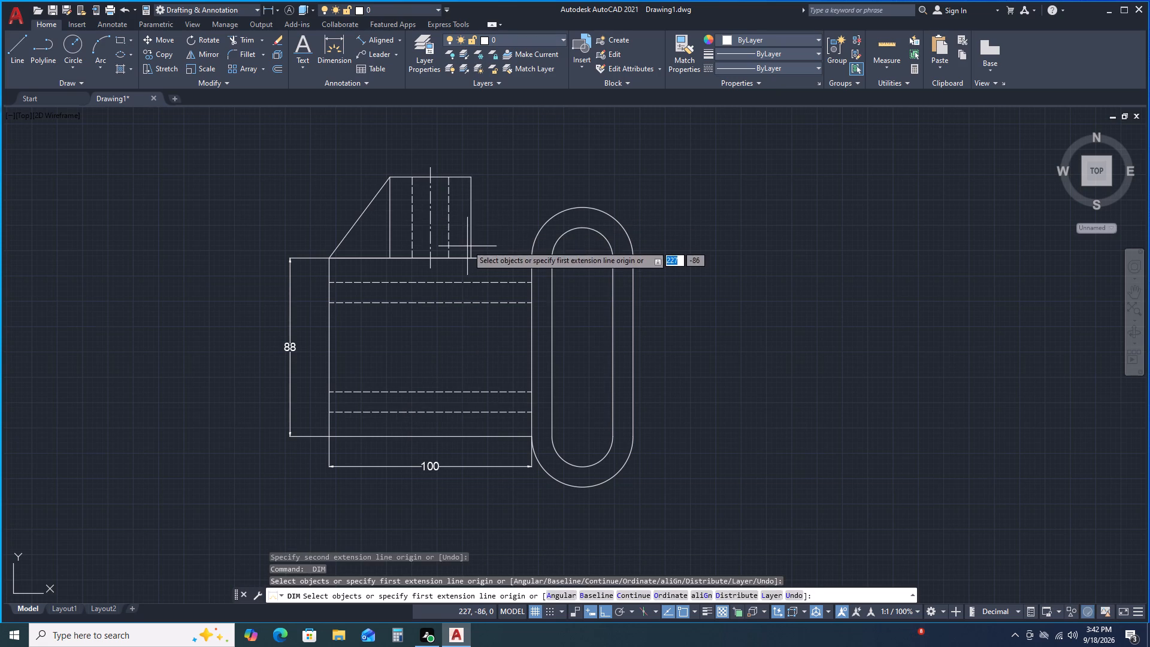
double_click(473, 235)
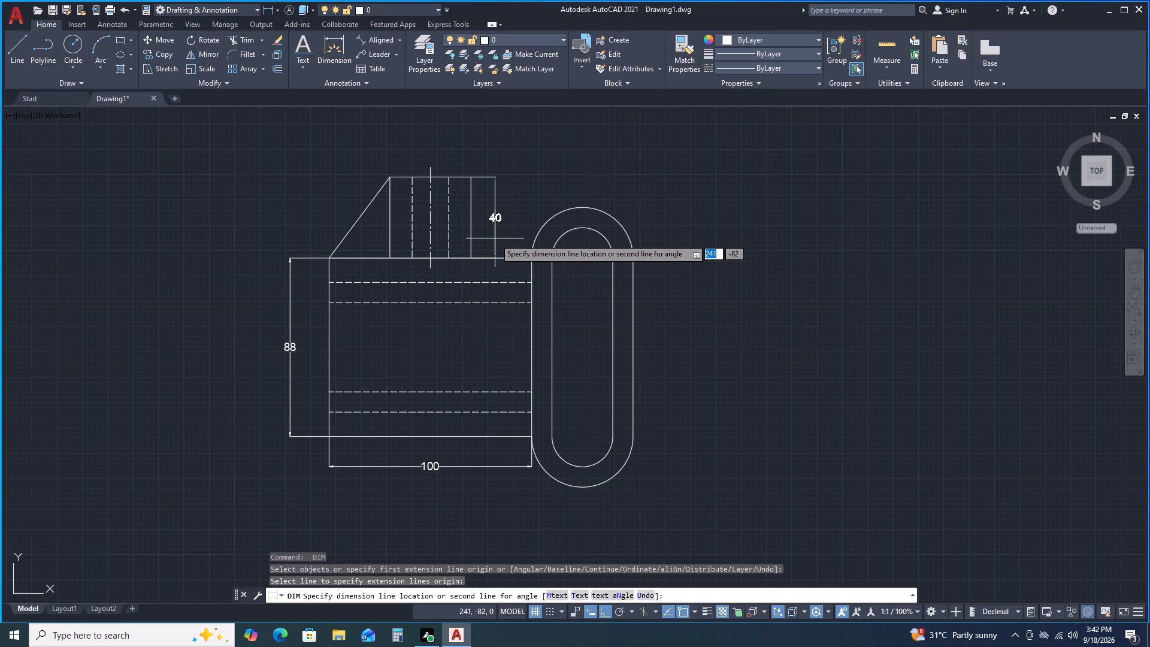
double_click(495, 238)
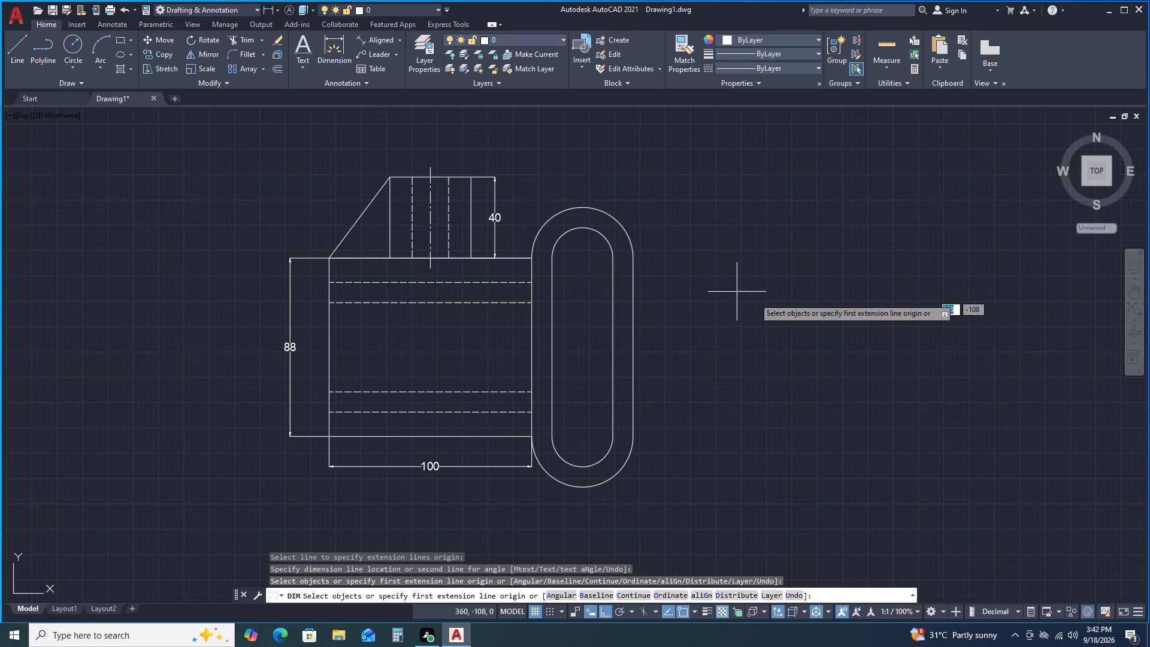
click(634, 328)
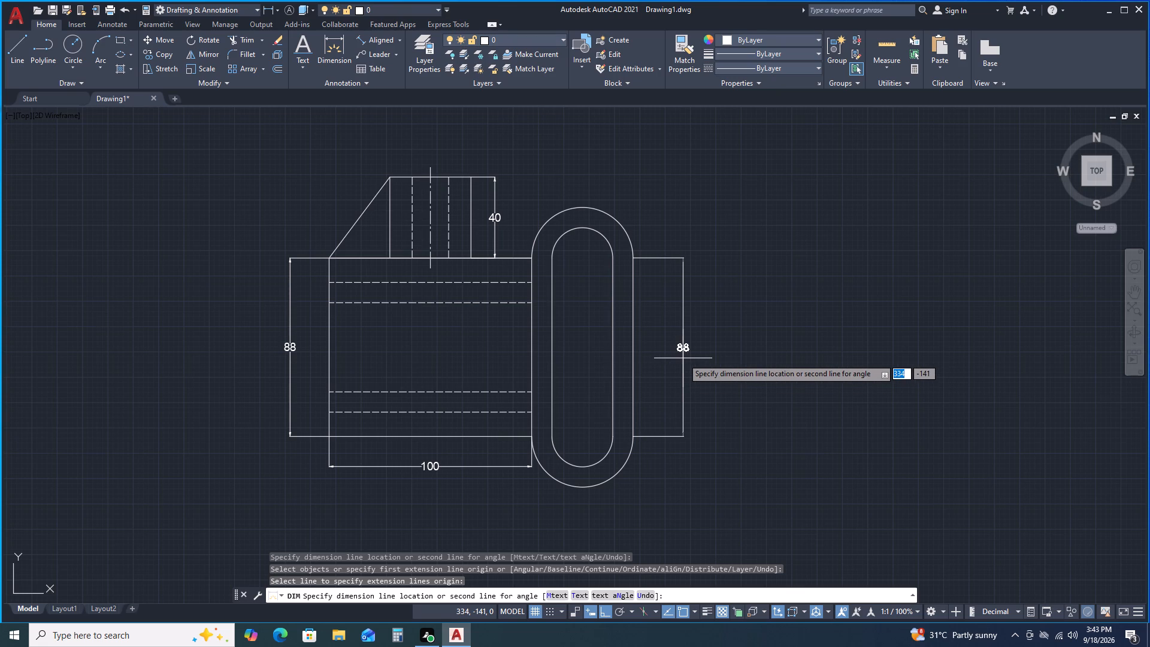
key(Escape)
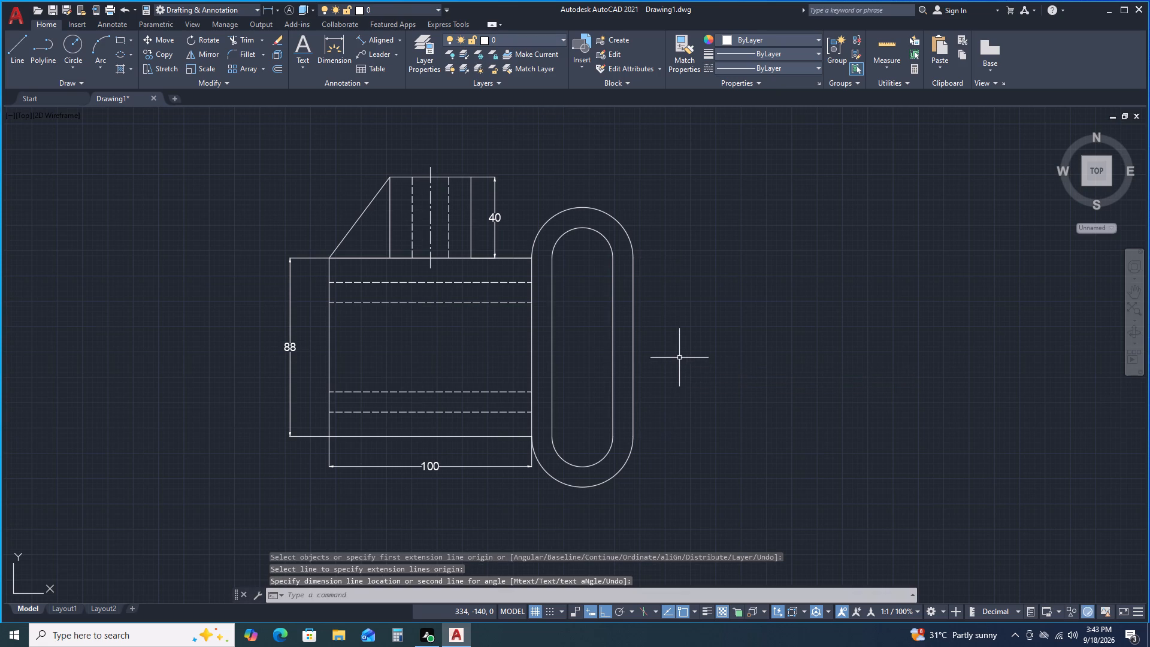
Dimension the inner slot's width at mid-height and the radius of the outer outline's lower end arc.
key(space)
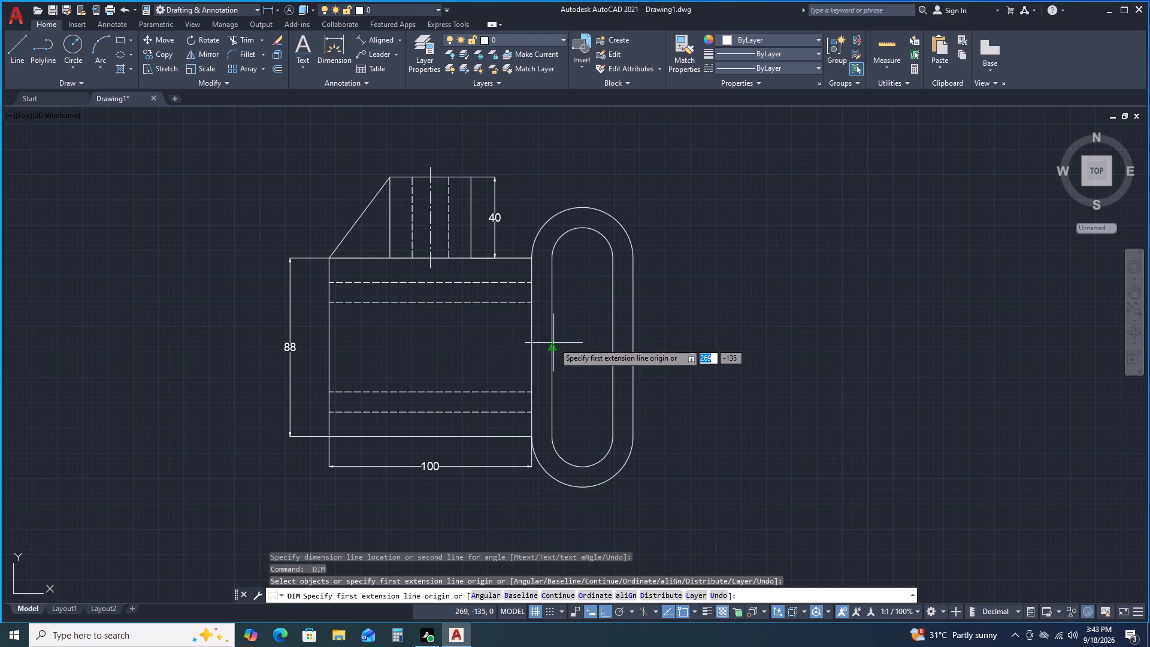
double_click(553, 348)
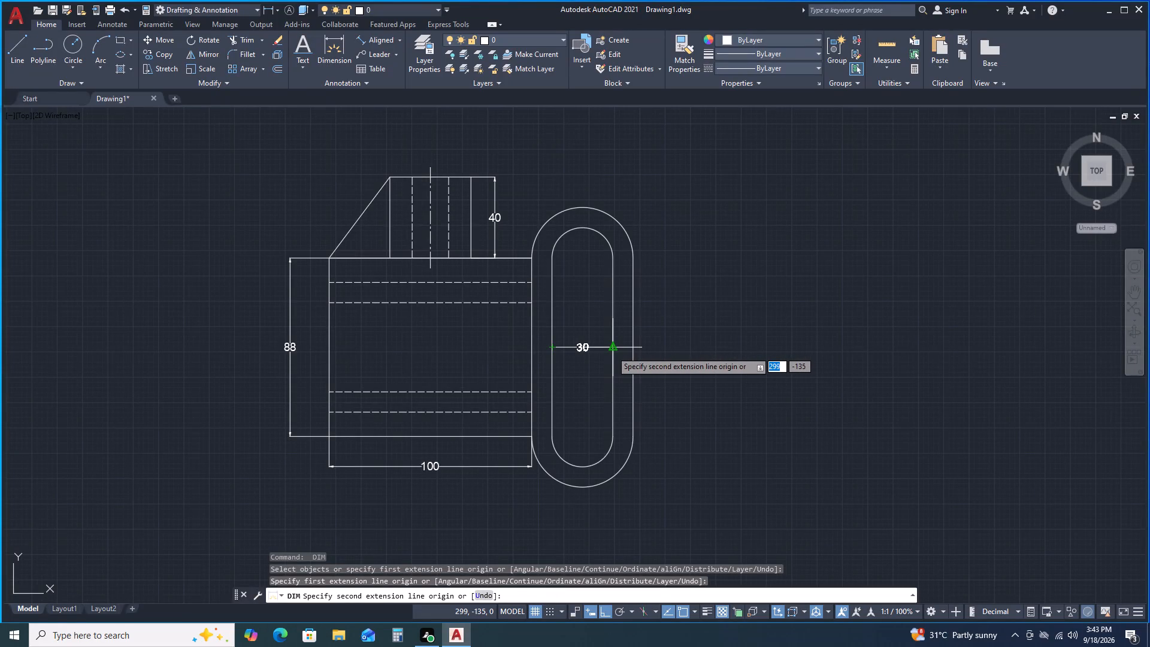
click(612, 351)
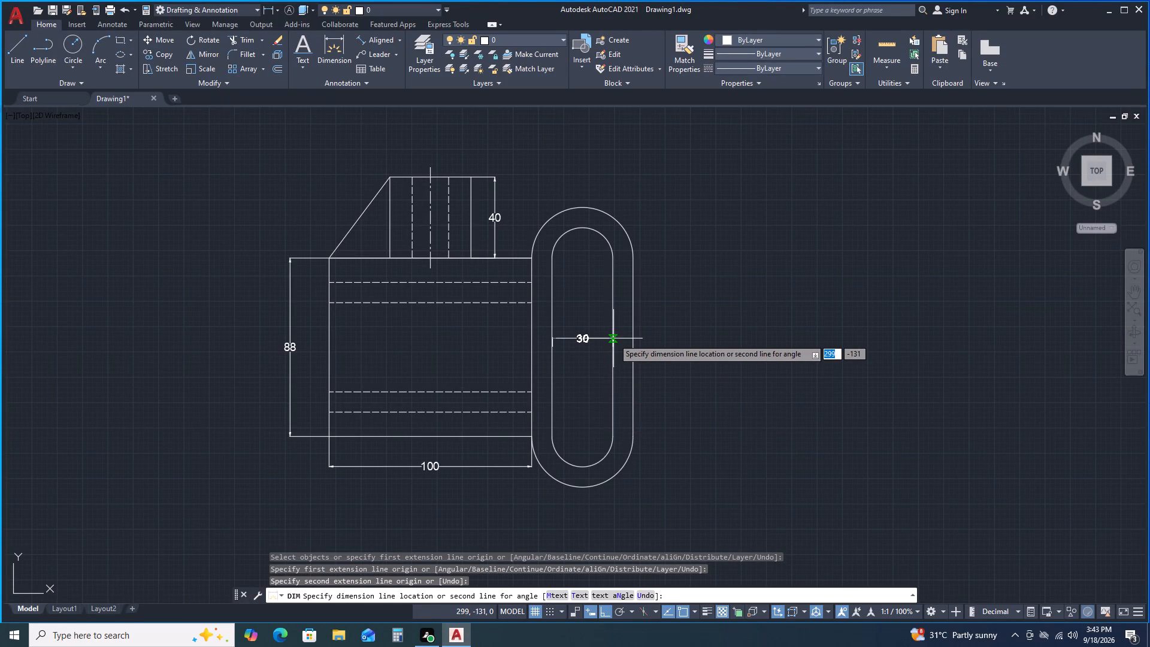
click(613, 338)
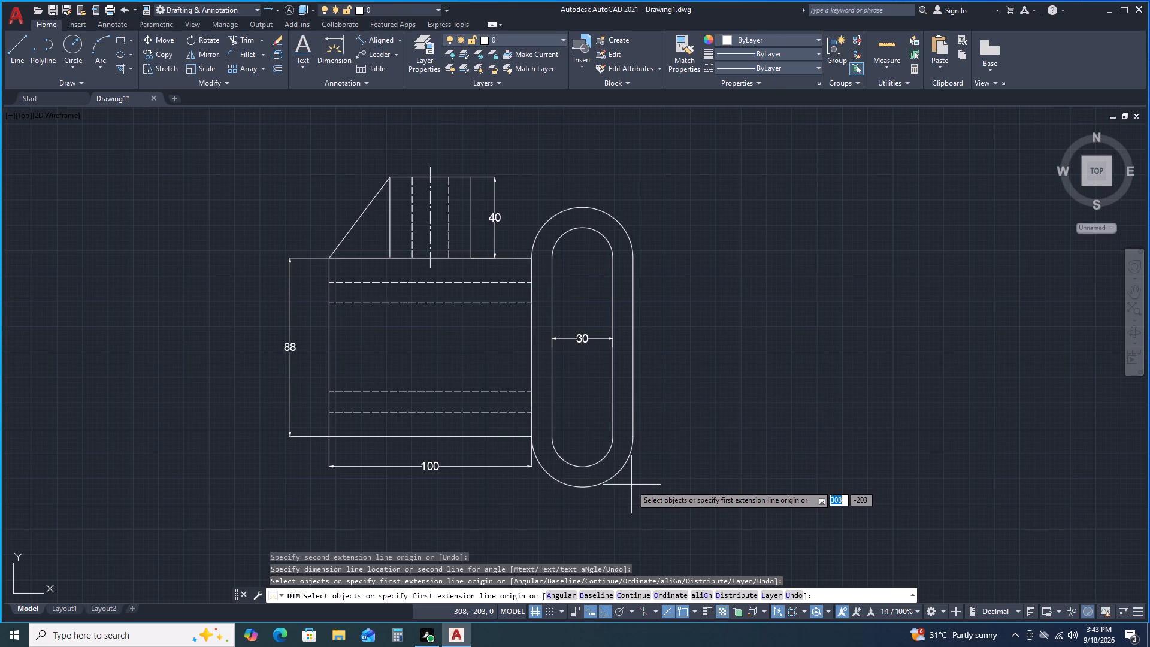
click(597, 487)
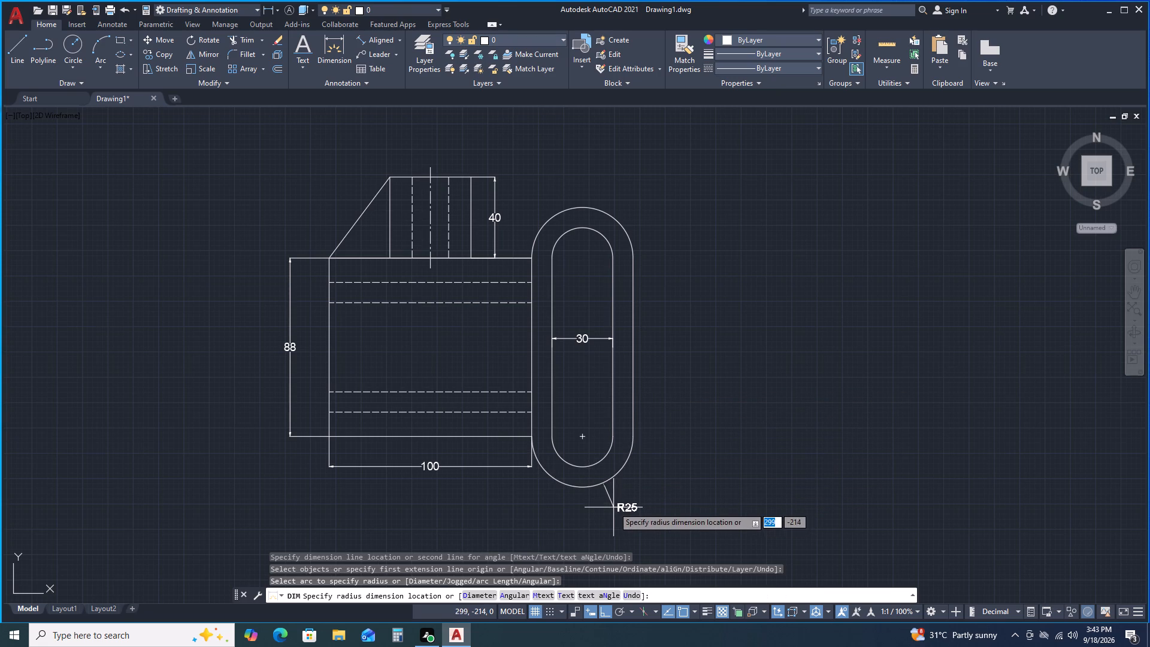
double_click(624, 496)
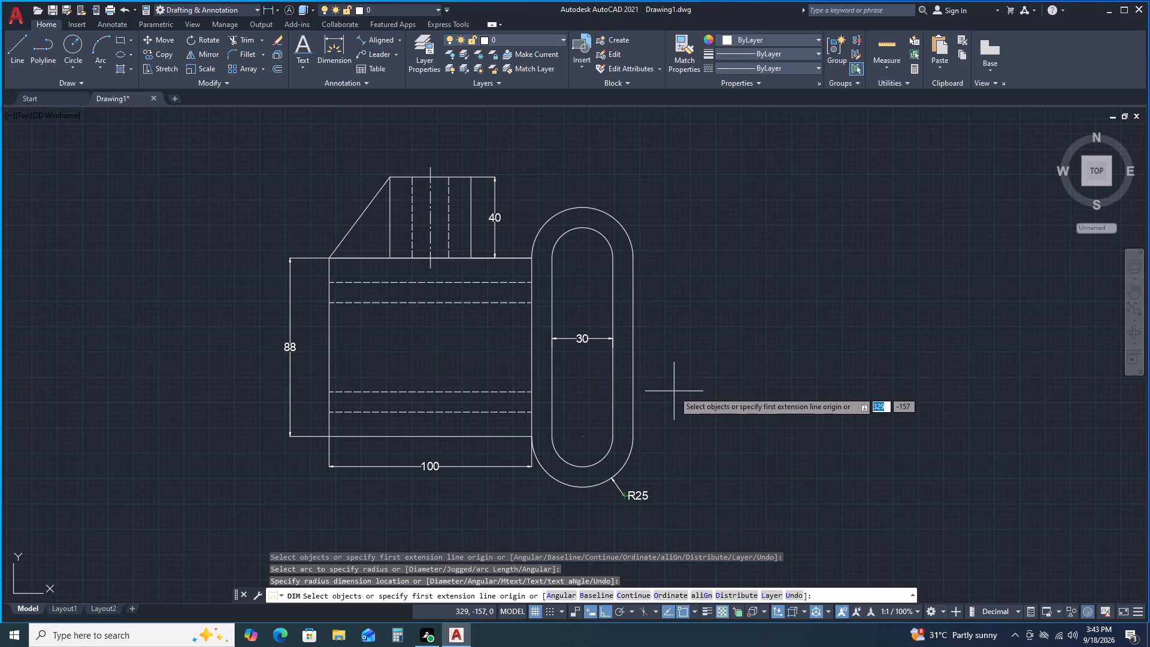
Examine the dimensioned view against the isometric reference drawing with arrow F.
scroll(678, 391, up, 1)
scroll(678, 391, down, 1)
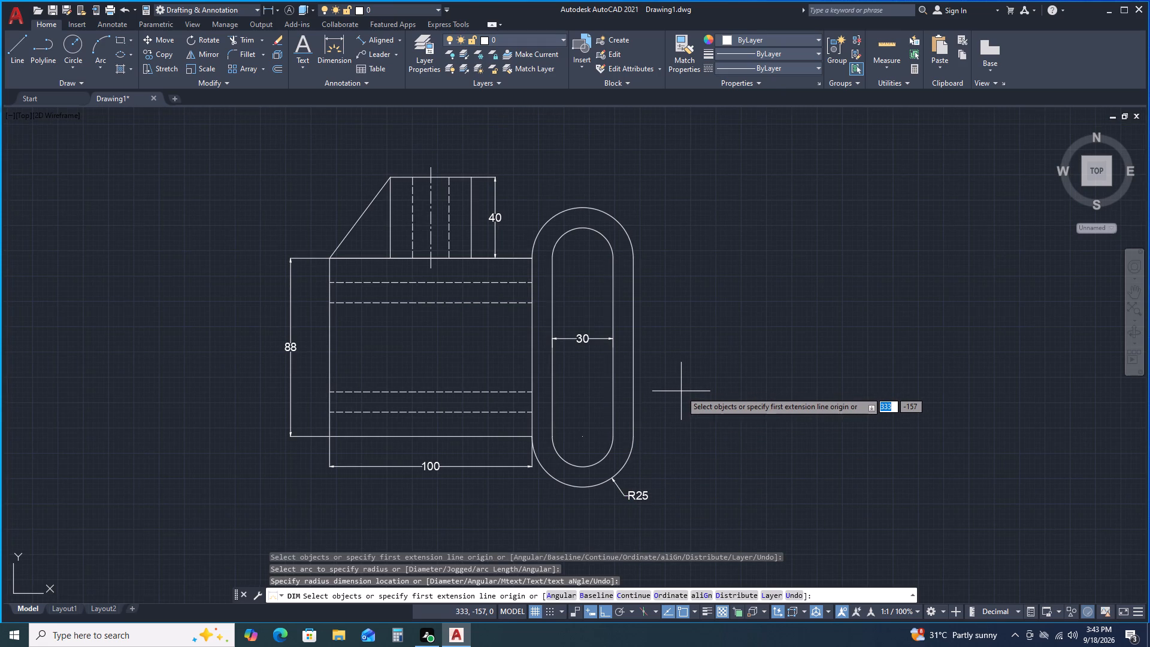
scroll(681, 391, up, 1)
scroll(681, 391, down, 2)
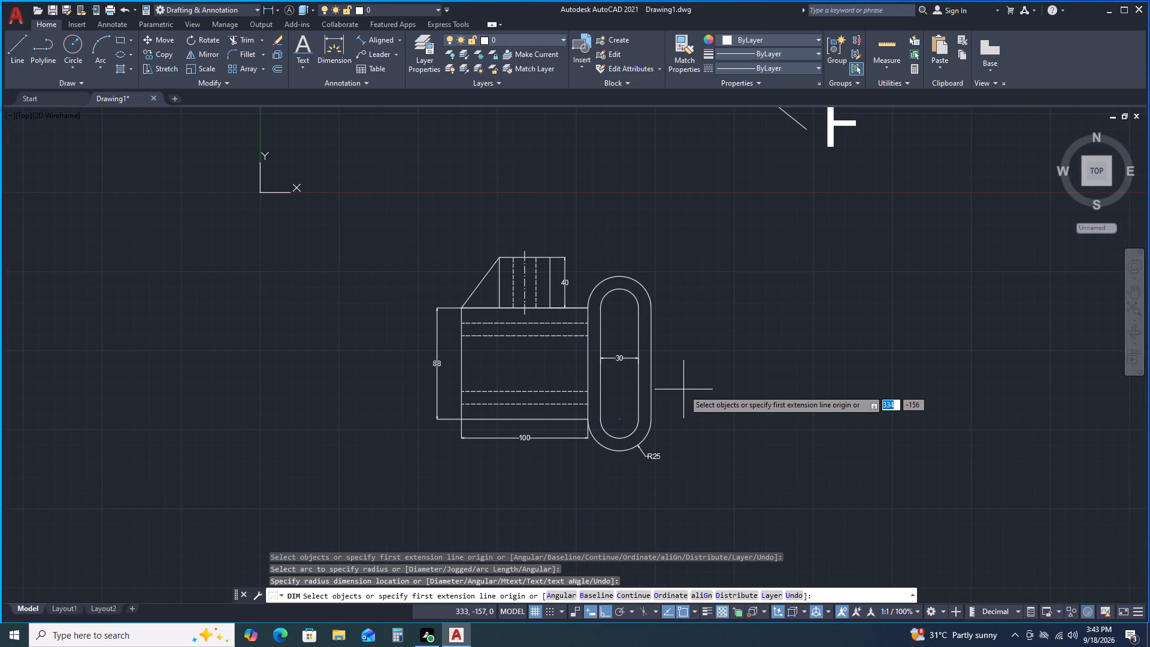
scroll(683, 381, up, 1)
scroll(683, 301, down, 2)
scroll(682, 299, up, 1)
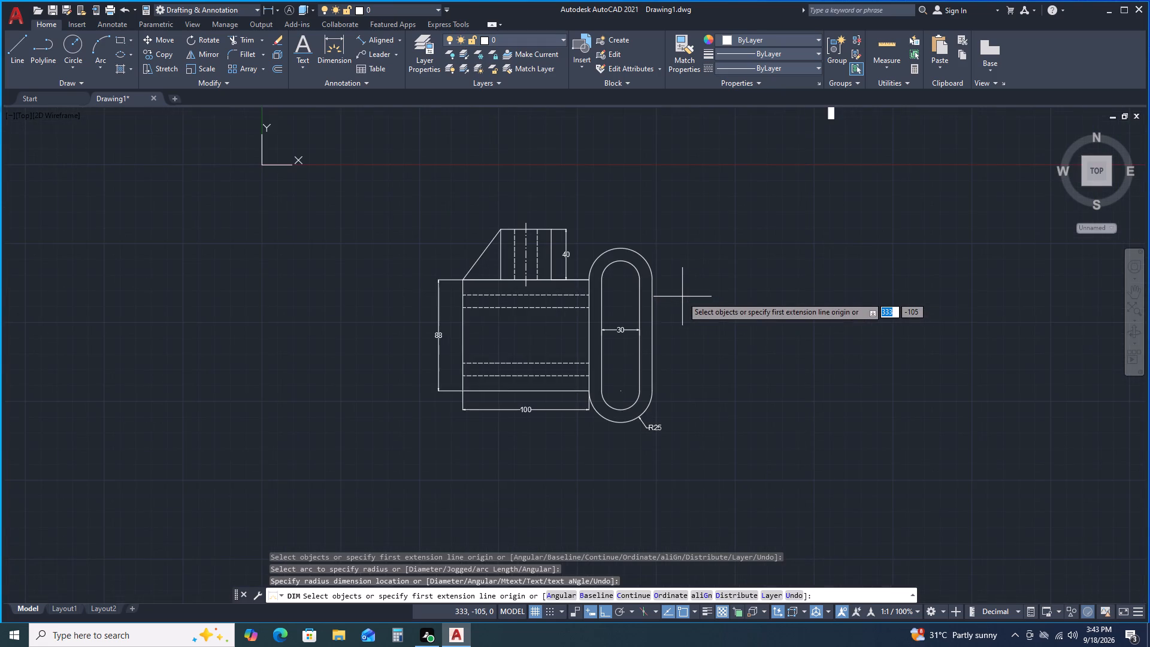
scroll(682, 297, down, 1)
scroll(682, 297, up, 1)
scroll(683, 297, down, 2)
scroll(683, 297, up, 1)
scroll(683, 297, down, 2)
scroll(683, 297, up, 1)
scroll(679, 213, down, 2)
middle_drag(680, 266, 680, 303)
middle_drag(680, 305, 681, 313)
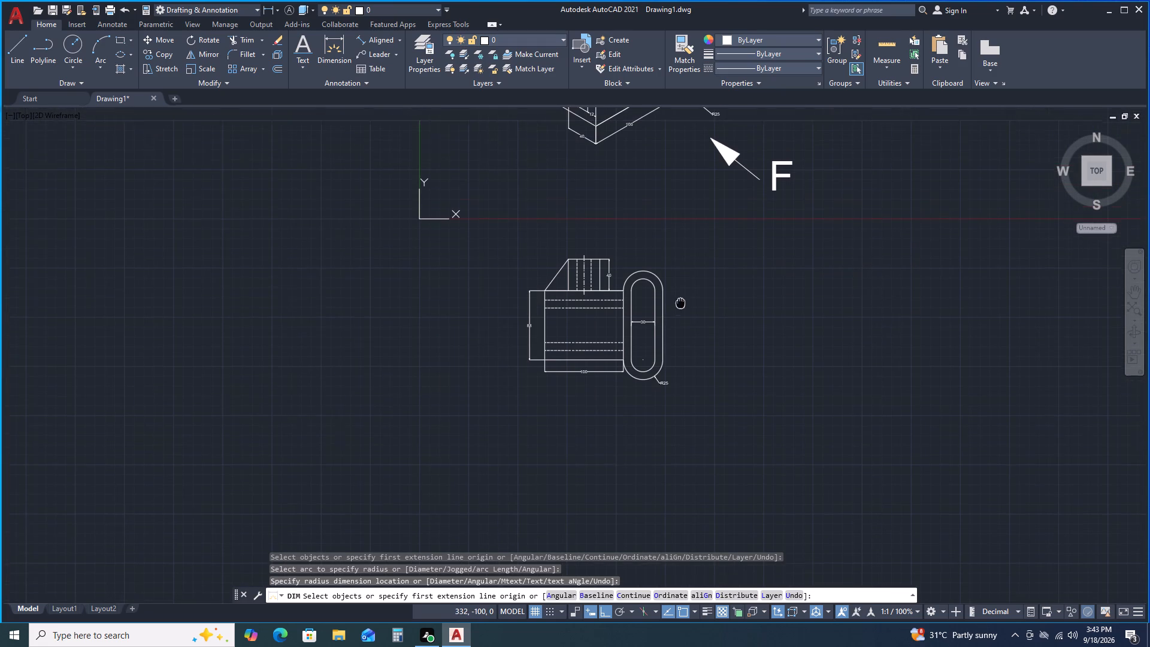
middle_drag(681, 313, 681, 316)
scroll(695, 345, down, 2)
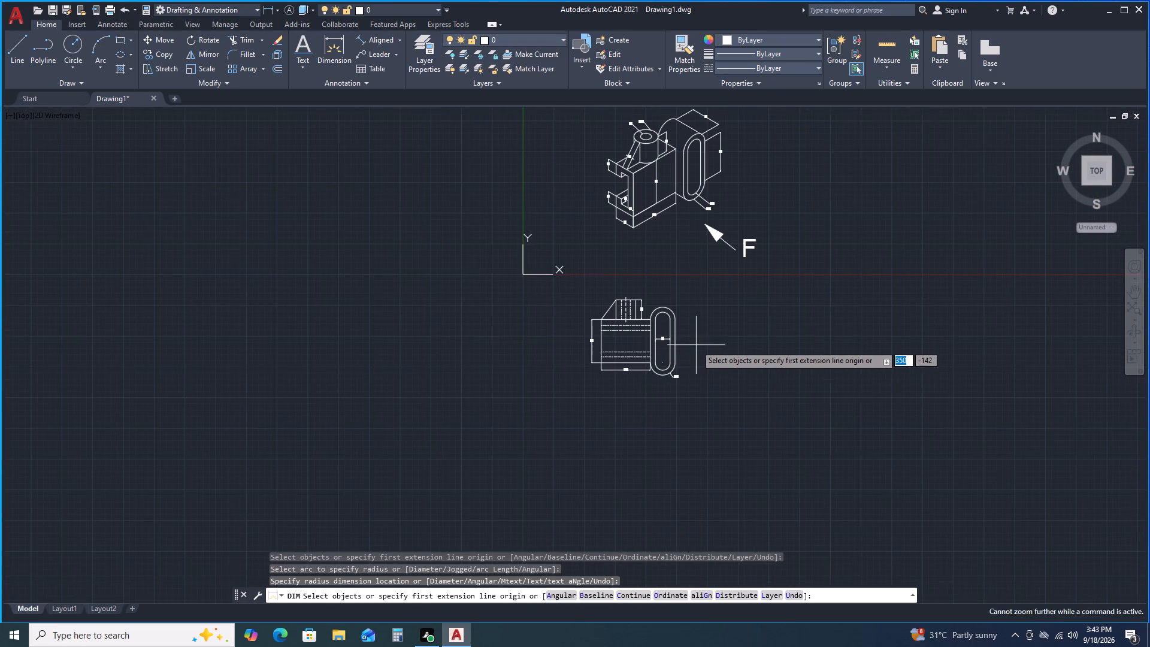
scroll(696, 345, up, 3)
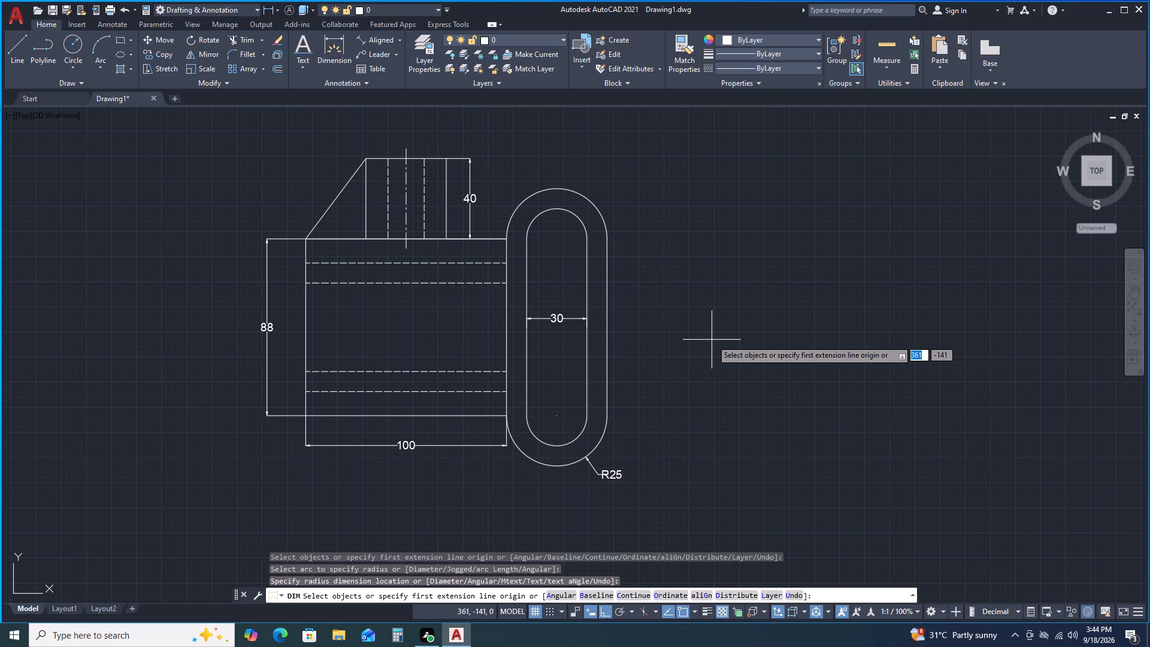
scroll(715, 341, down, 2)
key(Escape)
Draw a 100 by 40 rectangle with lines below the dimensioned view, aligned with the base's left edge.
scroll(694, 428, up, 1)
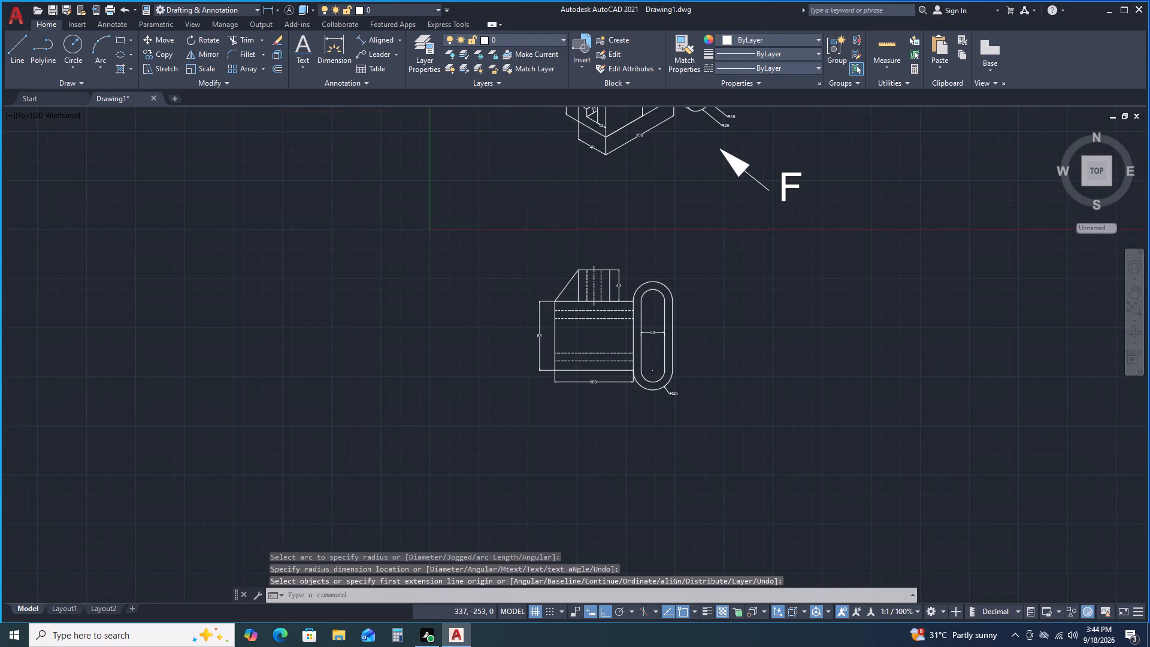
middle_drag(703, 409, 746, 331)
middle_drag(759, 307, 770, 279)
middle_click(770, 279)
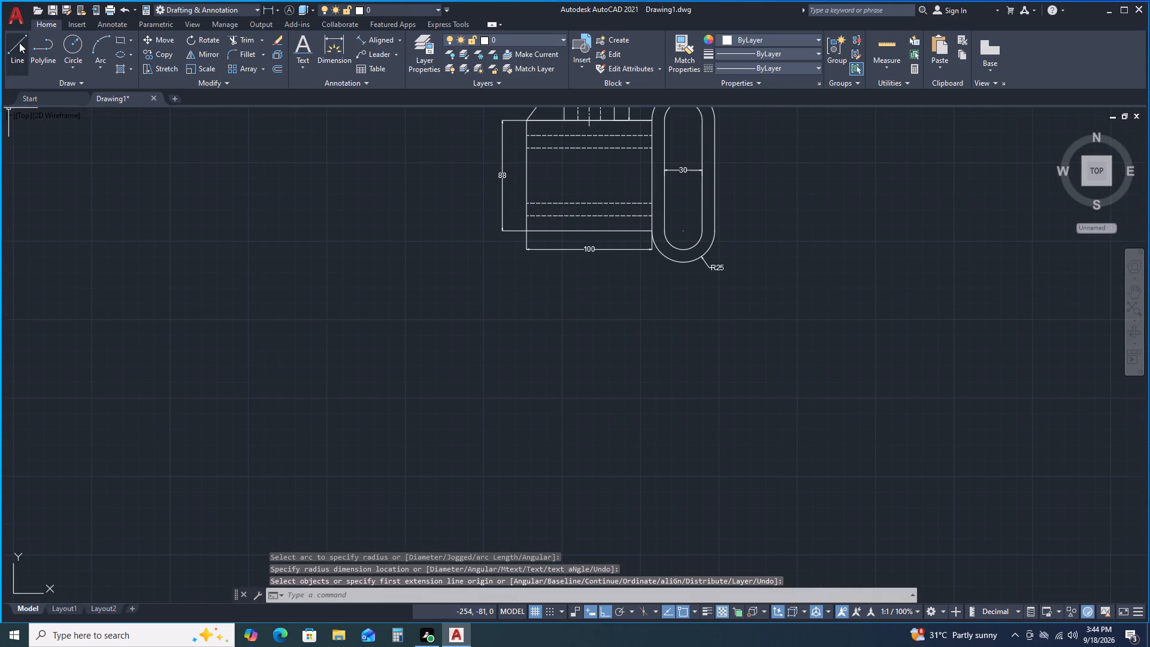
click(13, 45)
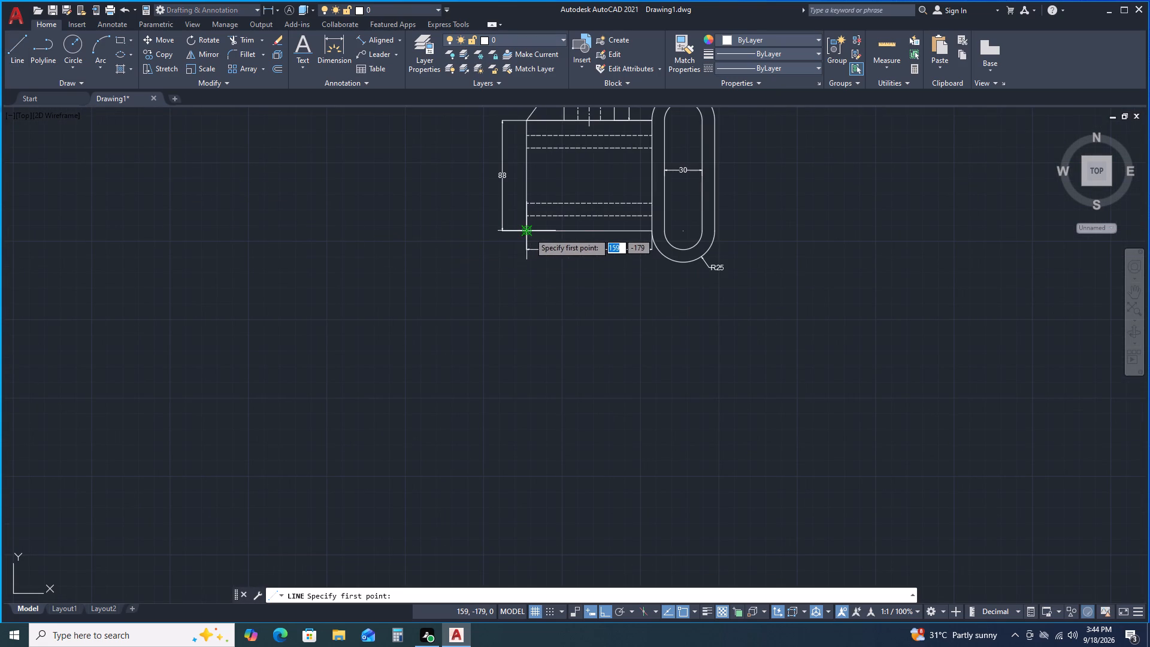
click(527, 345)
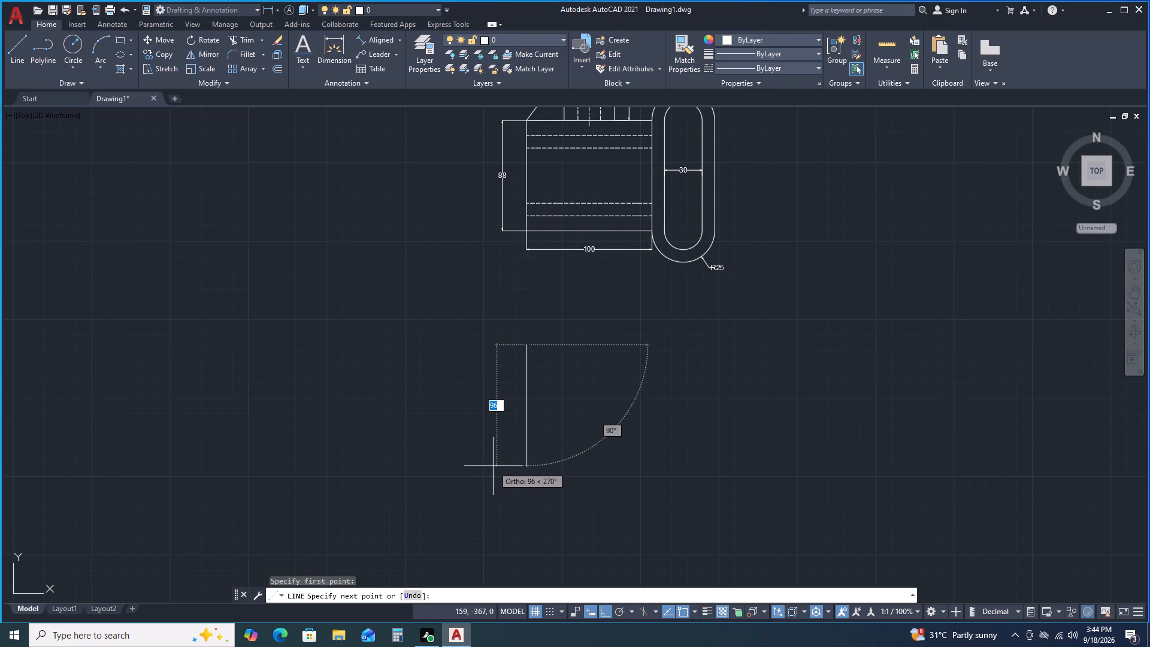
text(40)
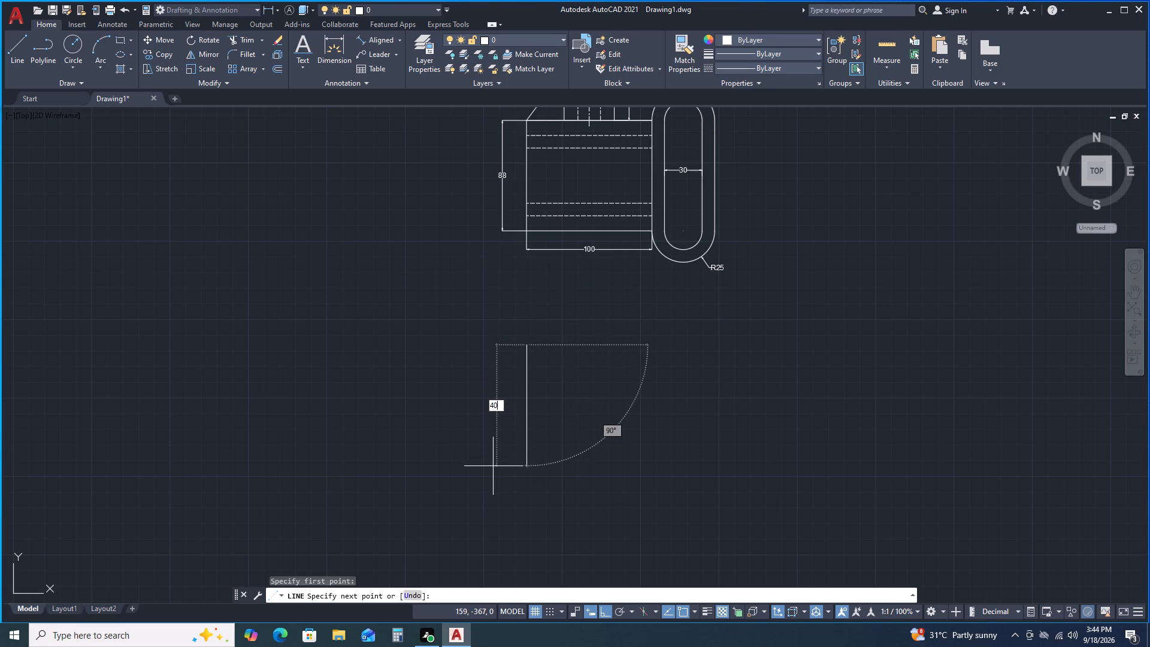
key(Return)
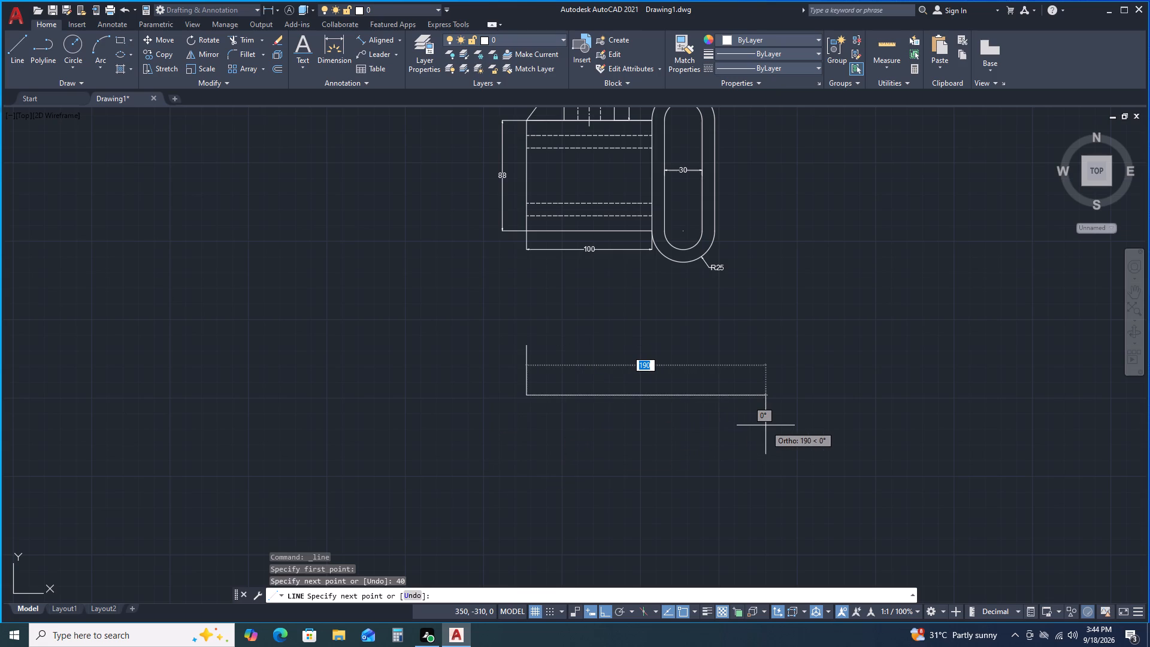
text(100)
key(Return)
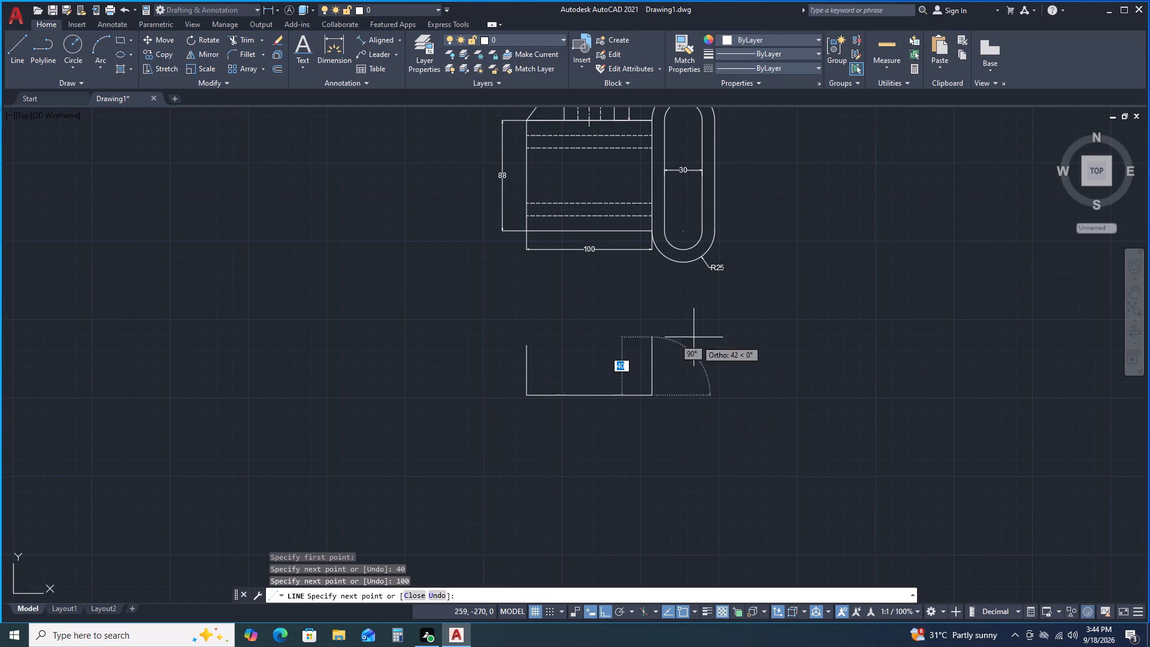
text(40)
key(Return)
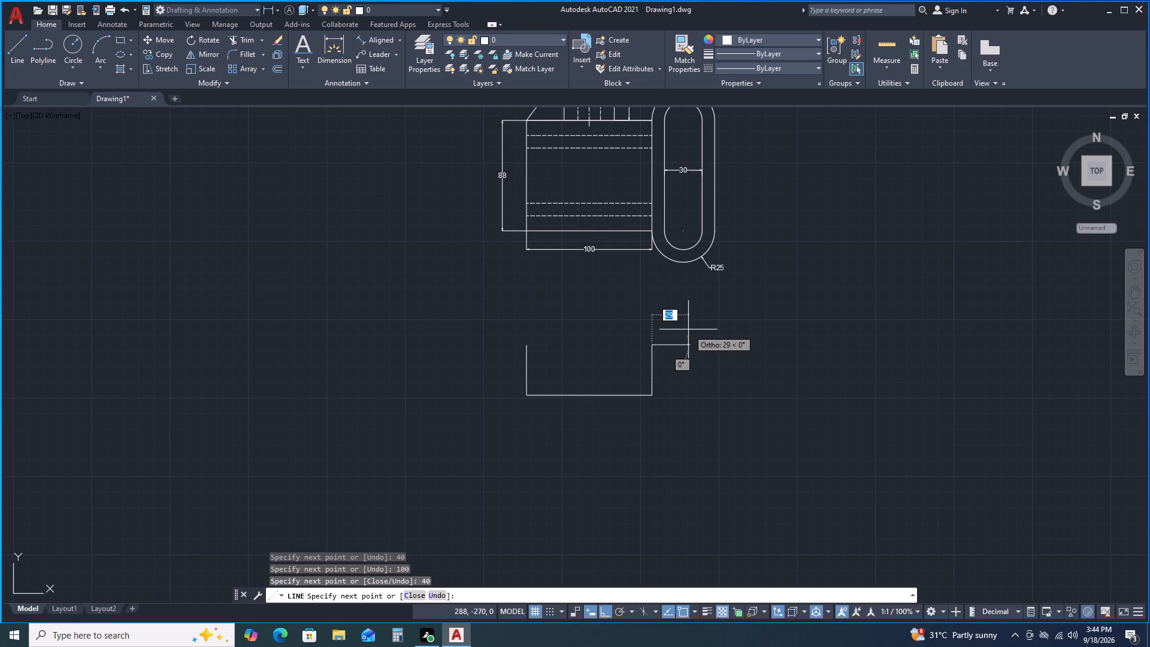
click(526, 348)
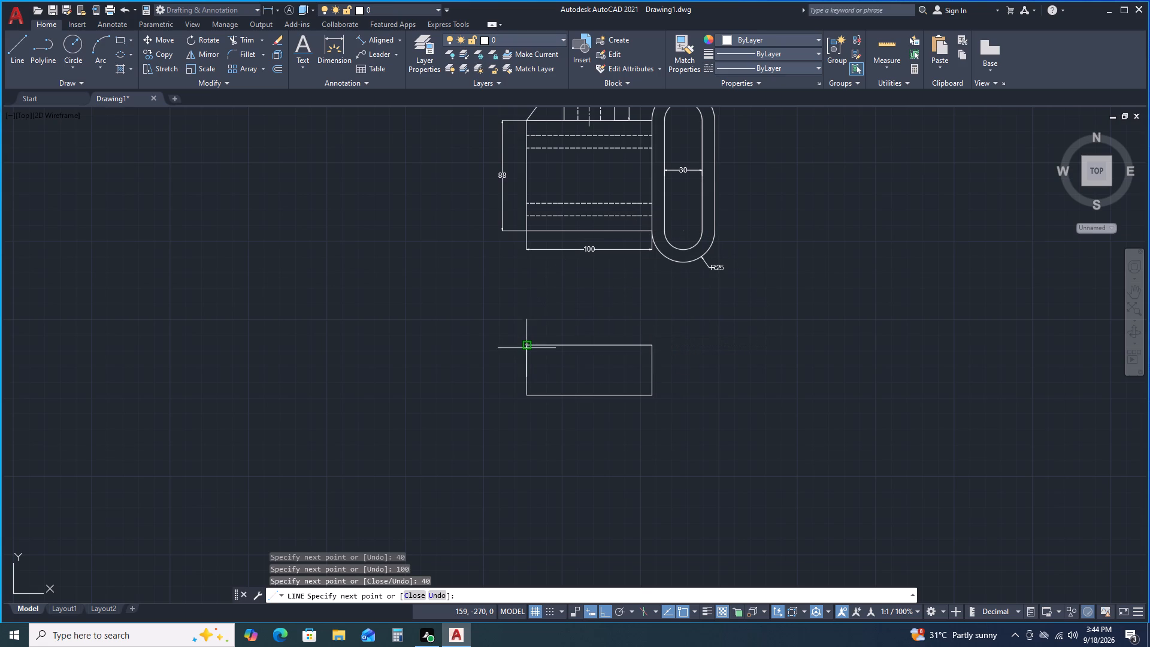
key(space)
scroll(585, 329, up, 1)
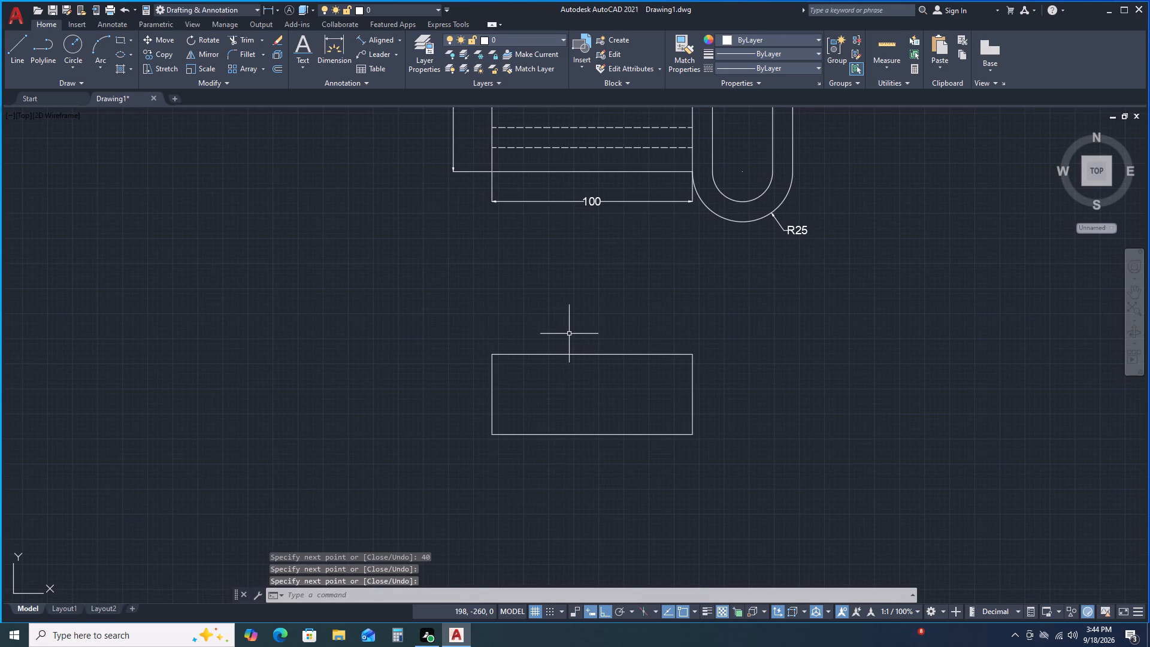
Draw a vertical centre line through the lower rectangle, aligned with the upper view's midpoint and extending past both long edges.
scroll(586, 303, down, 2)
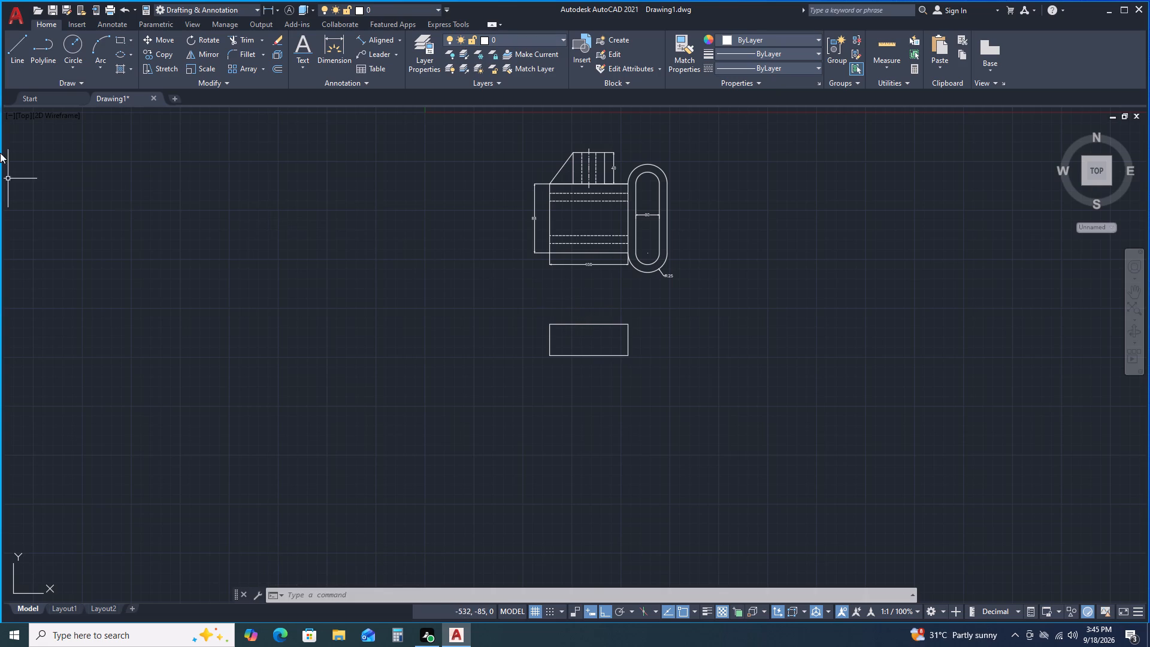
click(14, 55)
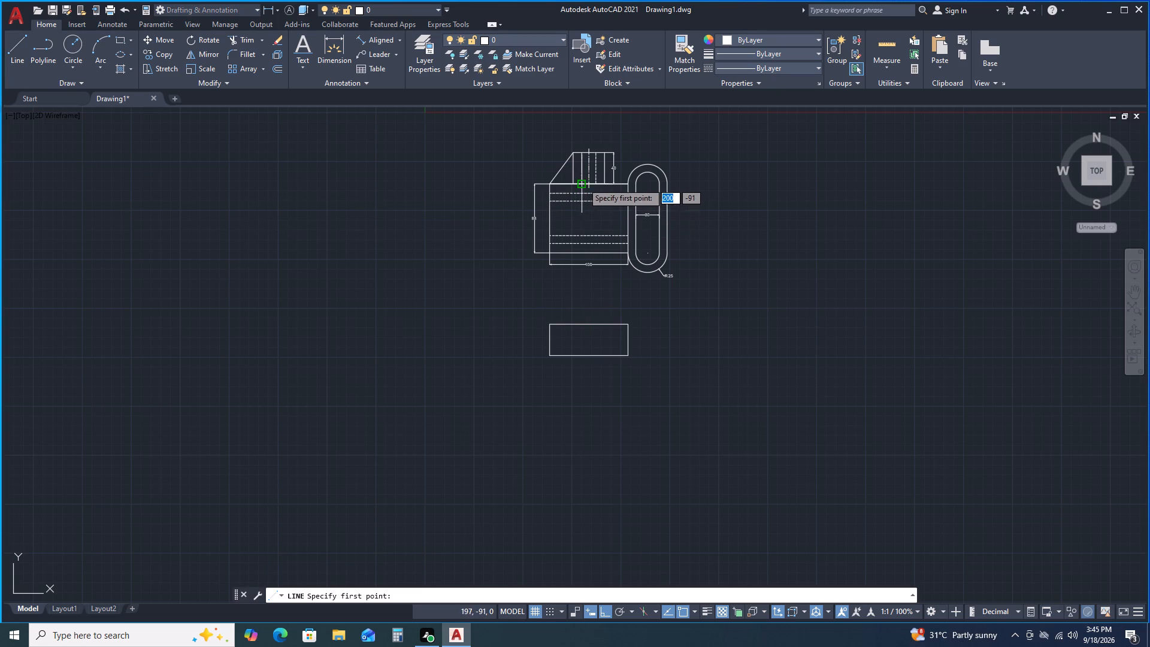
double_click(589, 313)
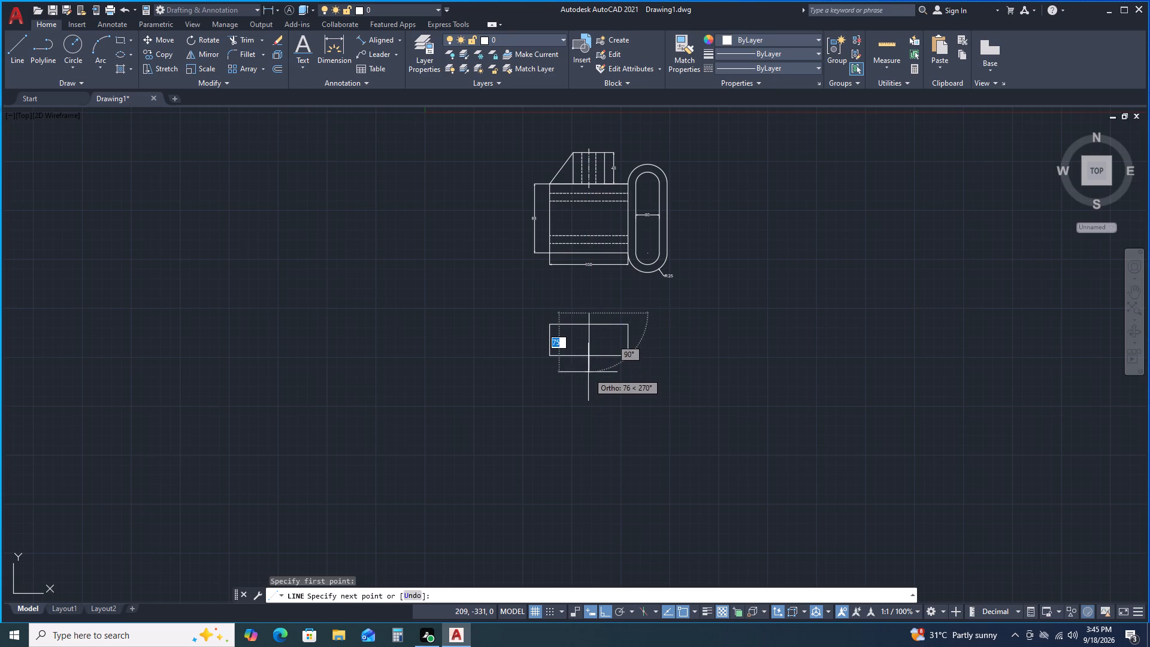
click(588, 368)
key(space)
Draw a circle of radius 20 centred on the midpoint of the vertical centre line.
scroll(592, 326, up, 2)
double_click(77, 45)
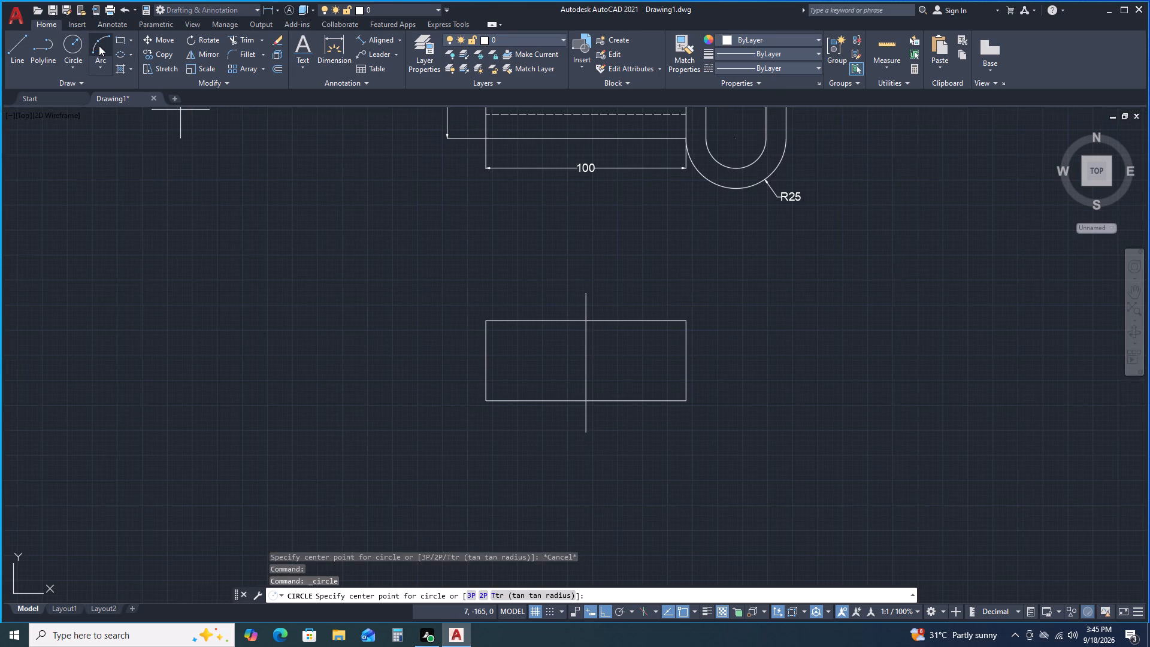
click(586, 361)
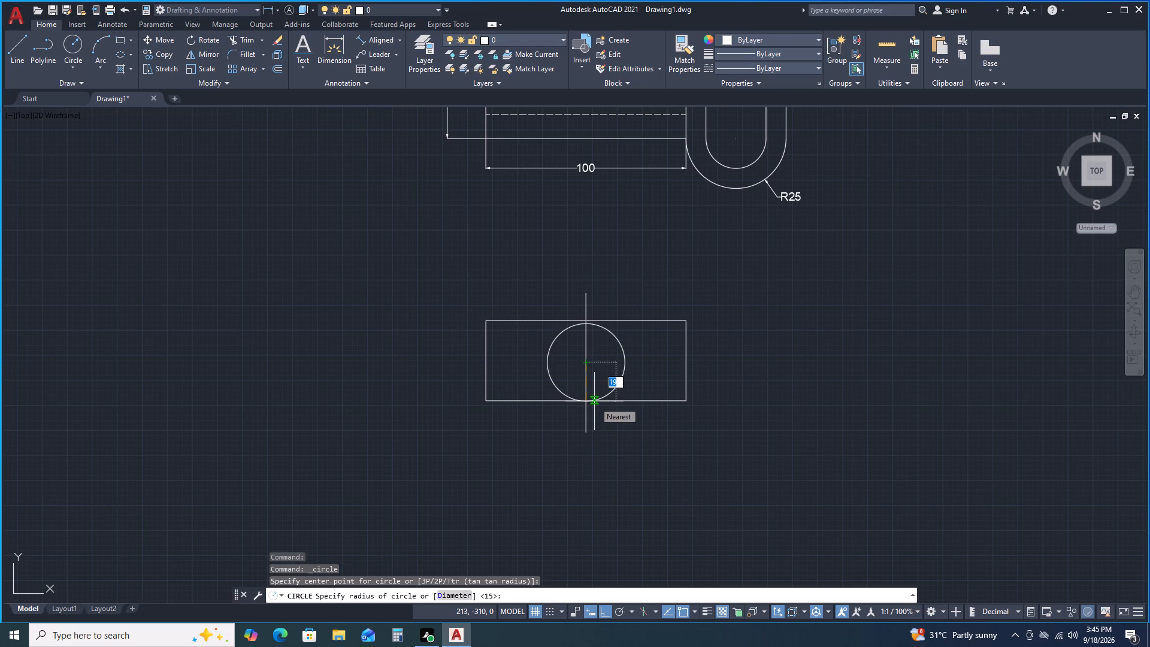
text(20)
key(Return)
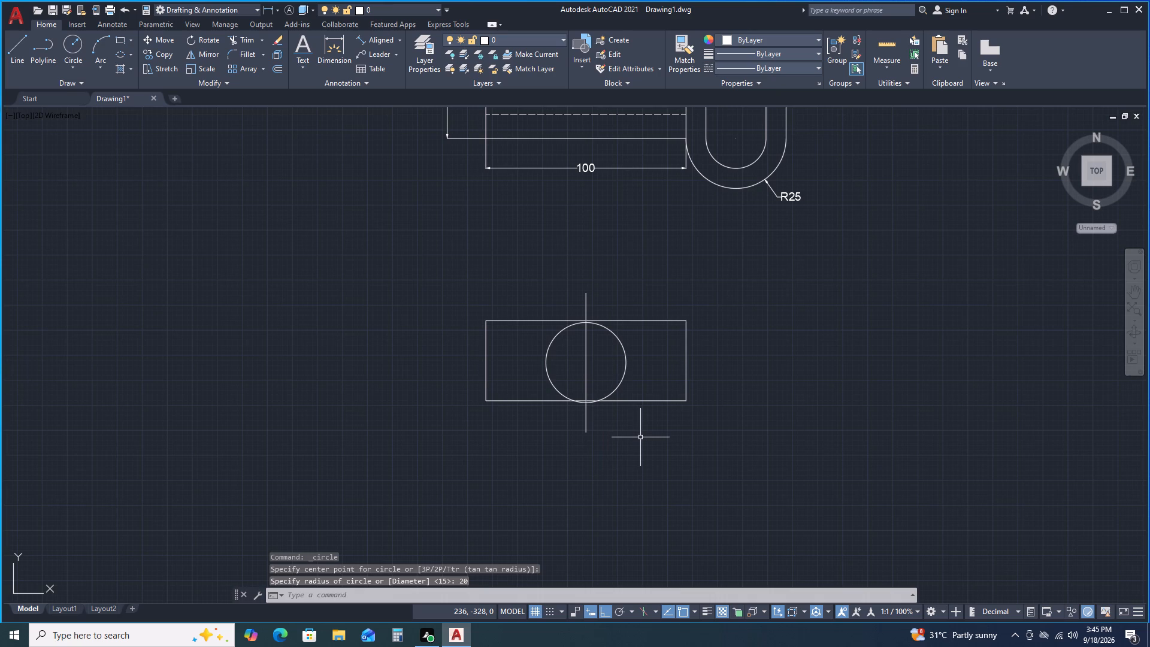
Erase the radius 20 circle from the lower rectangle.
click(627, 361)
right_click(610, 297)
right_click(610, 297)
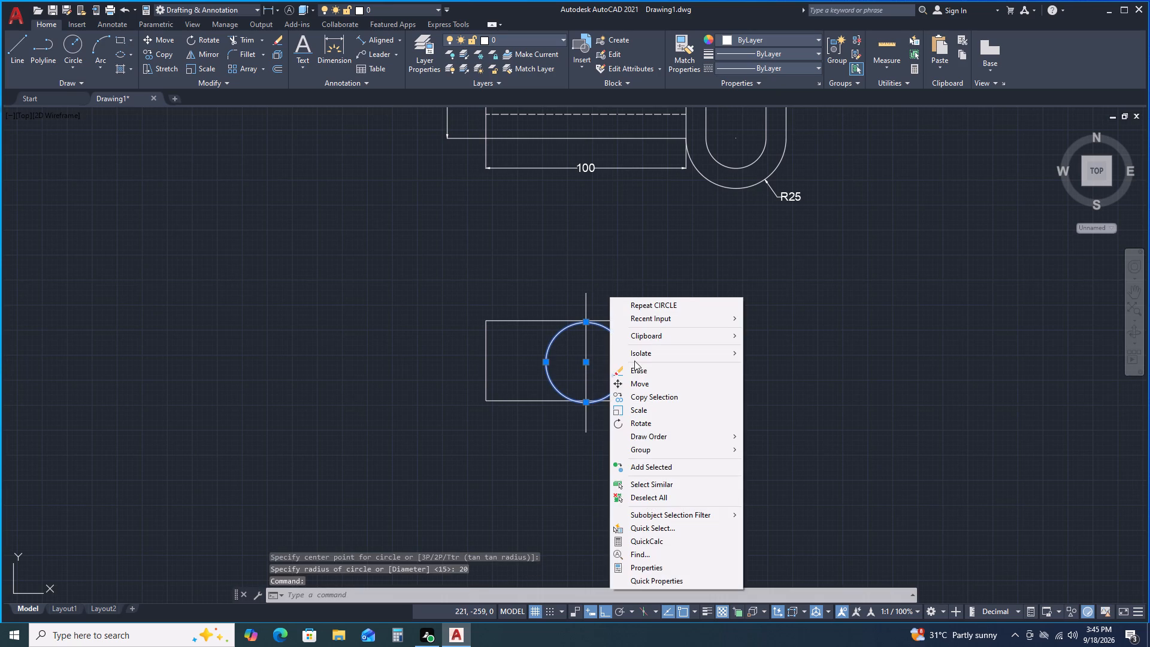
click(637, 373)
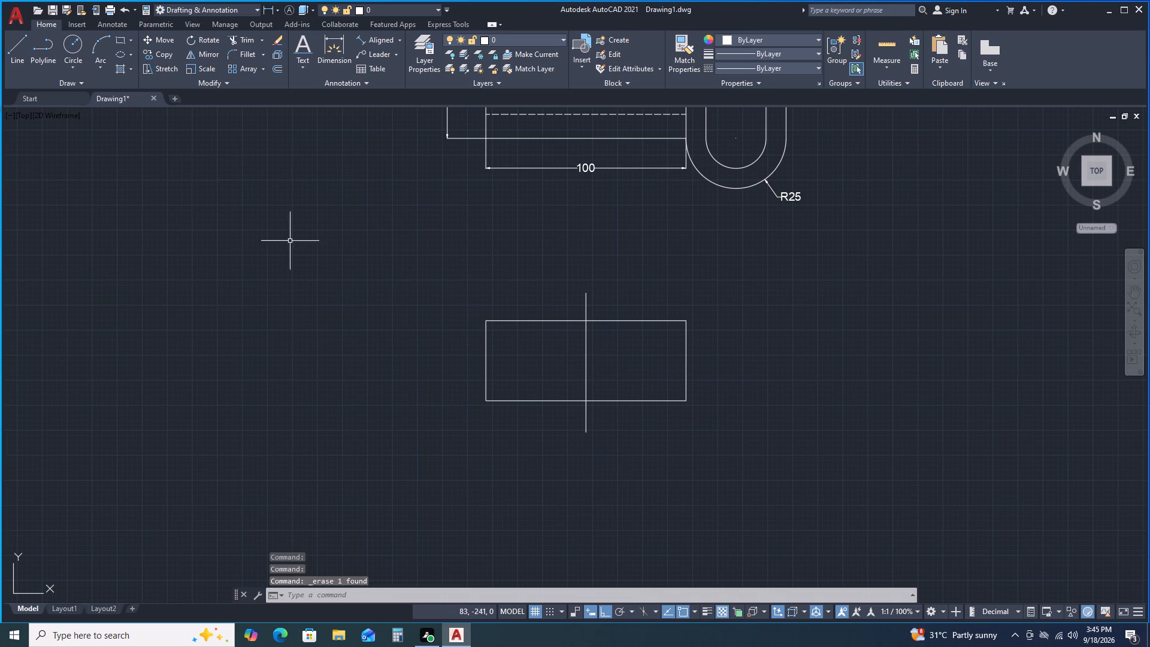
Draw a circle of radius 20 centred where the left edge's midpoint level crosses the vertical centre line.
triple_click(23, 47)
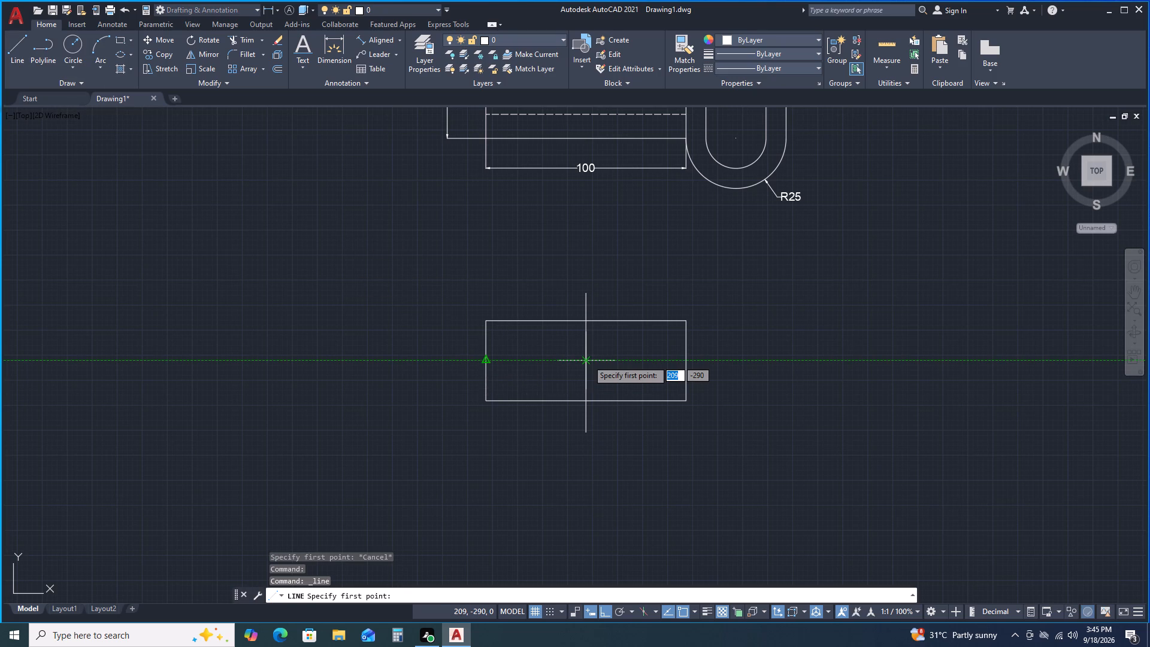
click(78, 50)
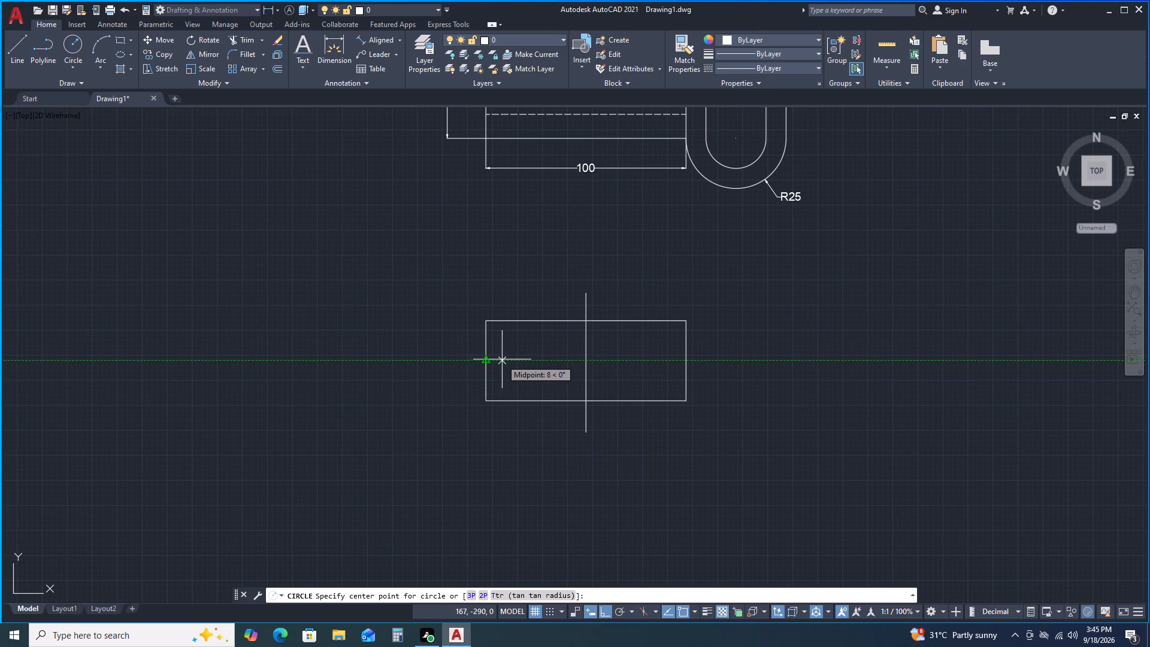
click(585, 360)
text(20)
key(Return)
Examine how the circle fits between the rectangle's long edges and lines up with the view above.
scroll(597, 401, up, 3)
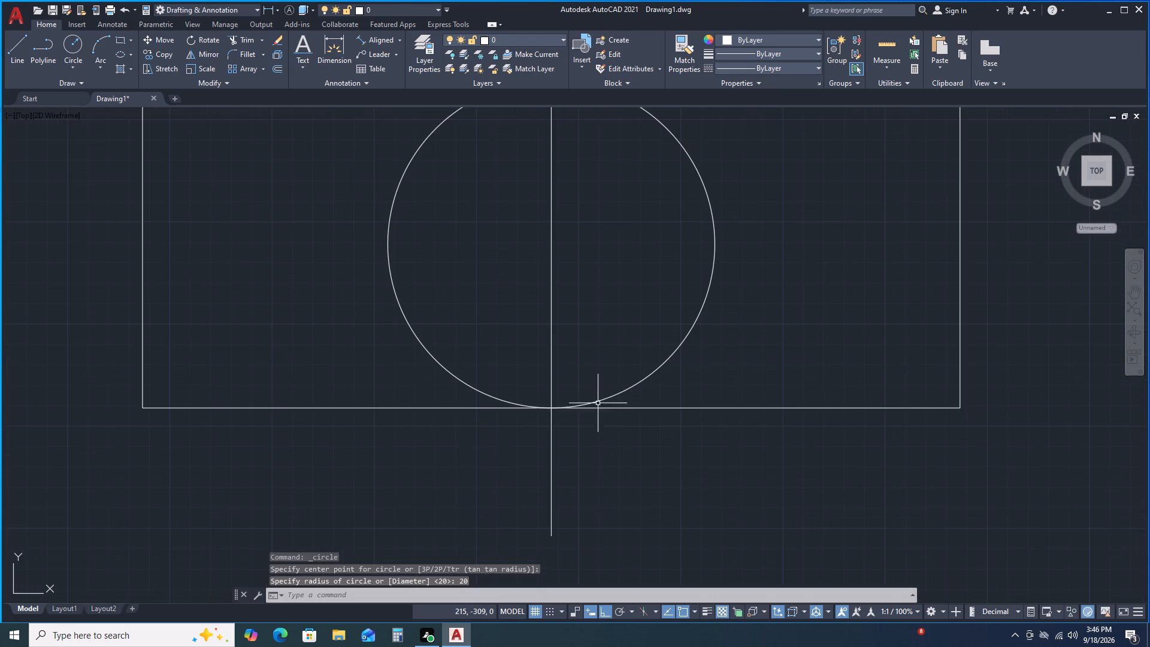
scroll(586, 425, down, 2)
scroll(586, 425, up, 2)
scroll(583, 418, down, 5)
scroll(583, 413, up, 1)
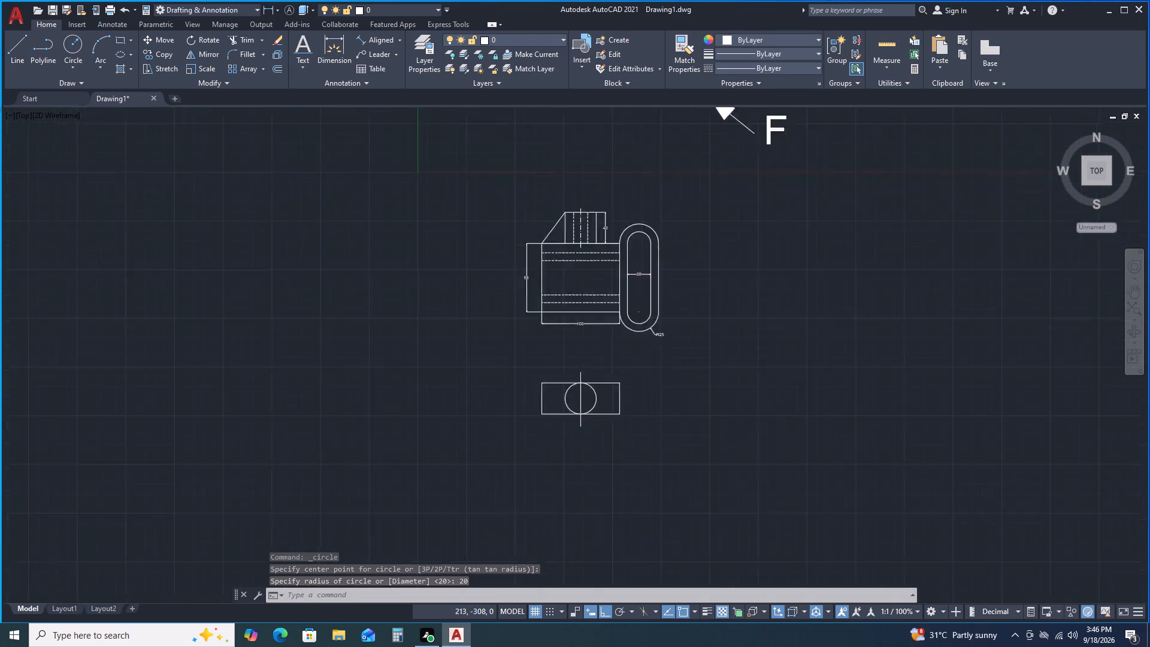
scroll(583, 413, down, 1)
scroll(583, 406, up, 1)
scroll(585, 391, down, 1)
scroll(585, 391, up, 3)
scroll(588, 391, down, 1)
scroll(585, 400, up, 2)
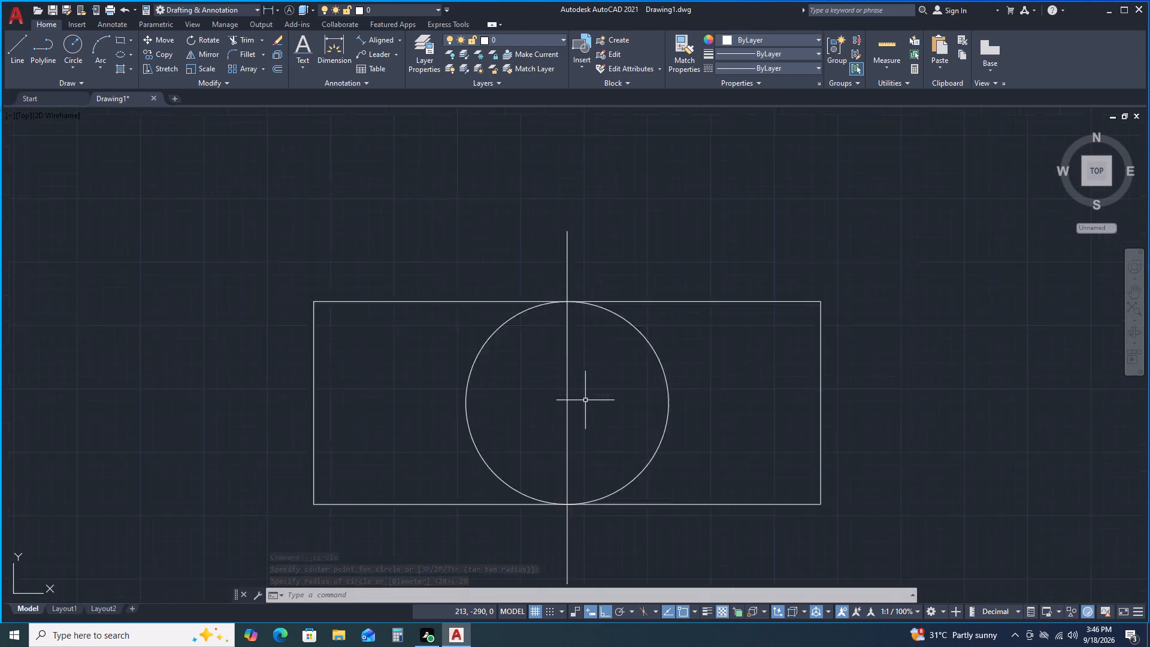
scroll(585, 400, up, 2)
scroll(583, 408, down, 1)
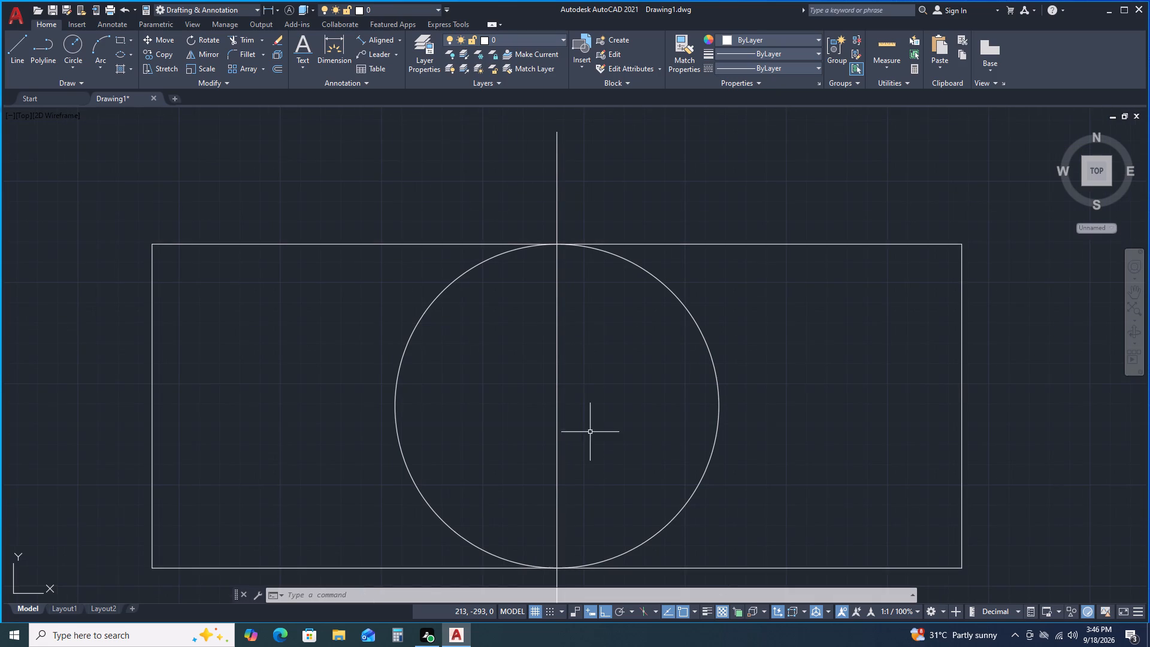
scroll(593, 439, down, 3)
Draw a concentric circle of radius 9 inside the radius 20 circle.
middle_drag(592, 447, 591, 385)
key(space)
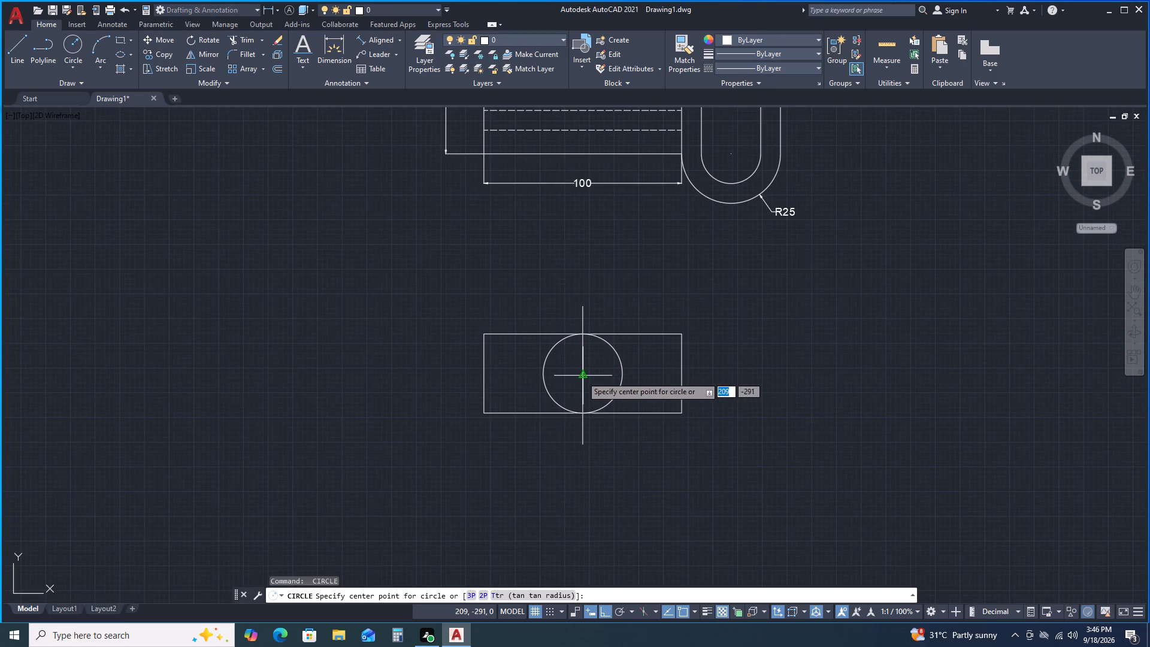
scroll(579, 353, down, 1)
scroll(579, 353, up, 3)
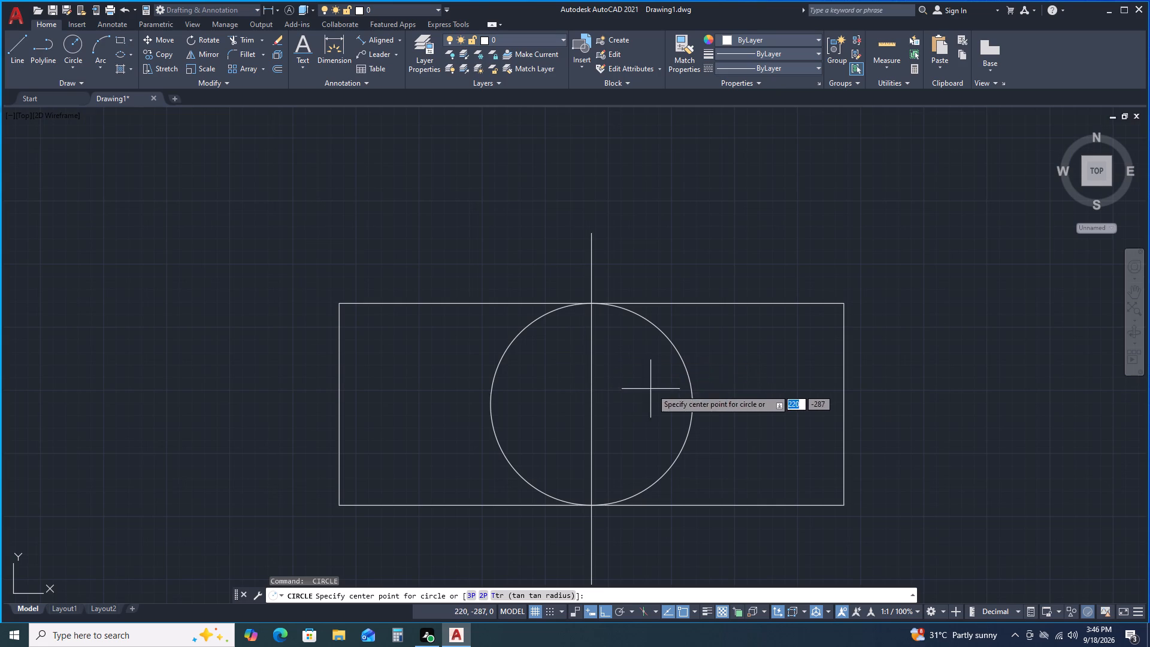
click(591, 401)
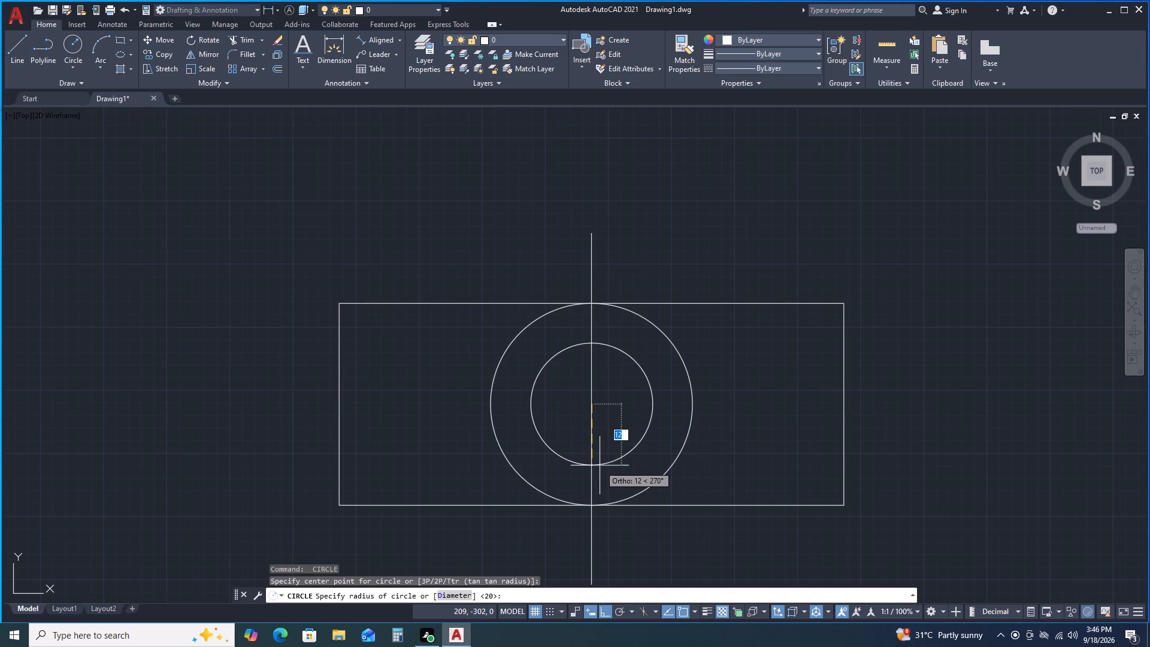
key(9)
key(Return)
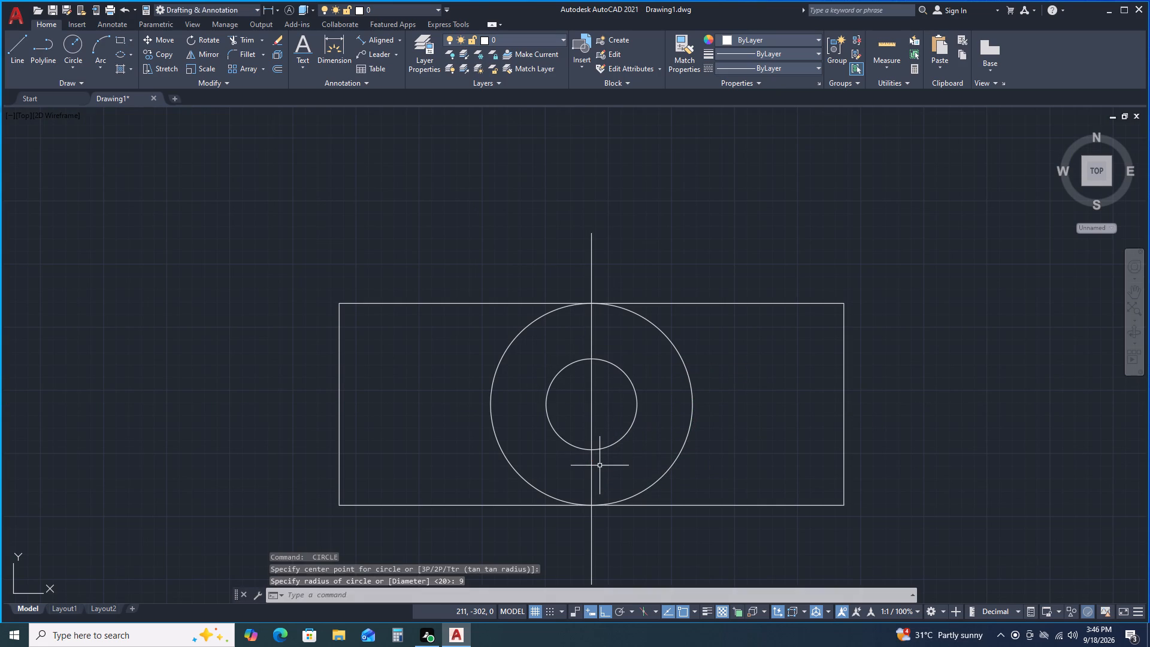
Copy the rectangle's upper edge down to the midpoint of its left edge as a horizontal centre line.
scroll(599, 466, down, 2)
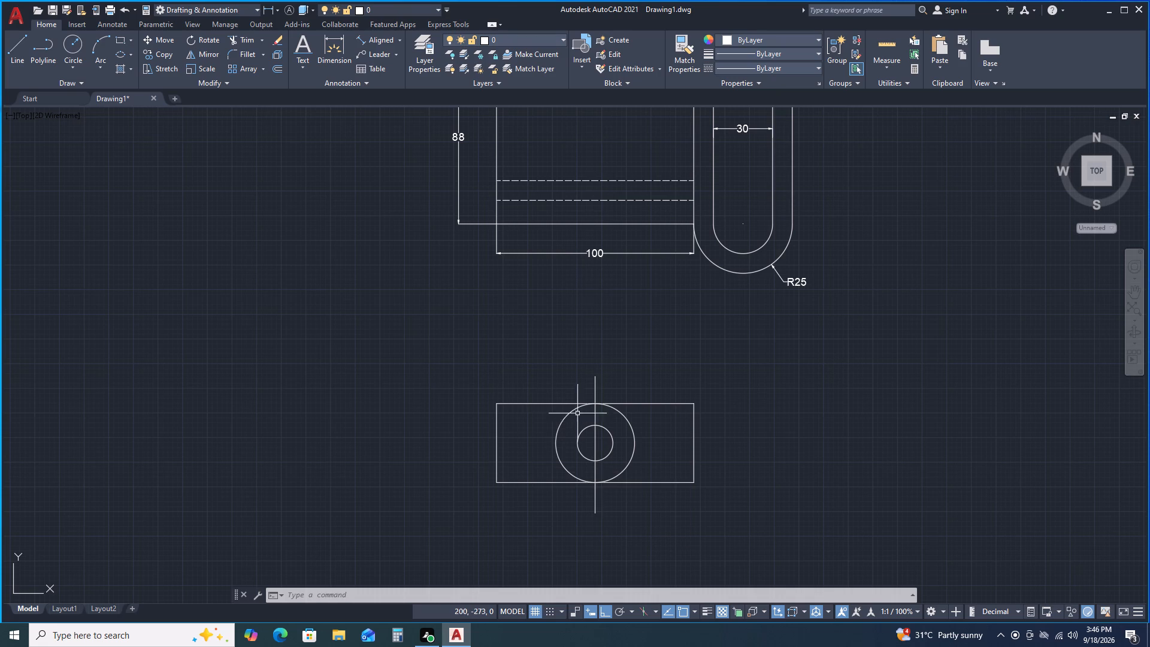
scroll(554, 451, down, 1)
scroll(554, 451, up, 4)
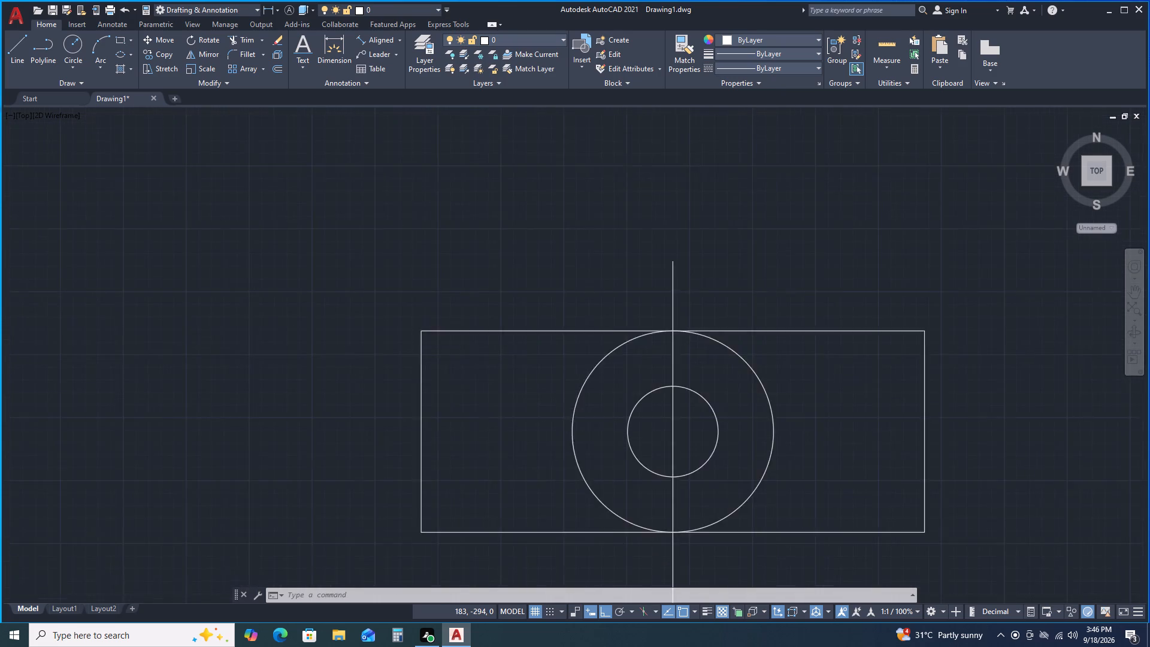
scroll(543, 452, down, 1)
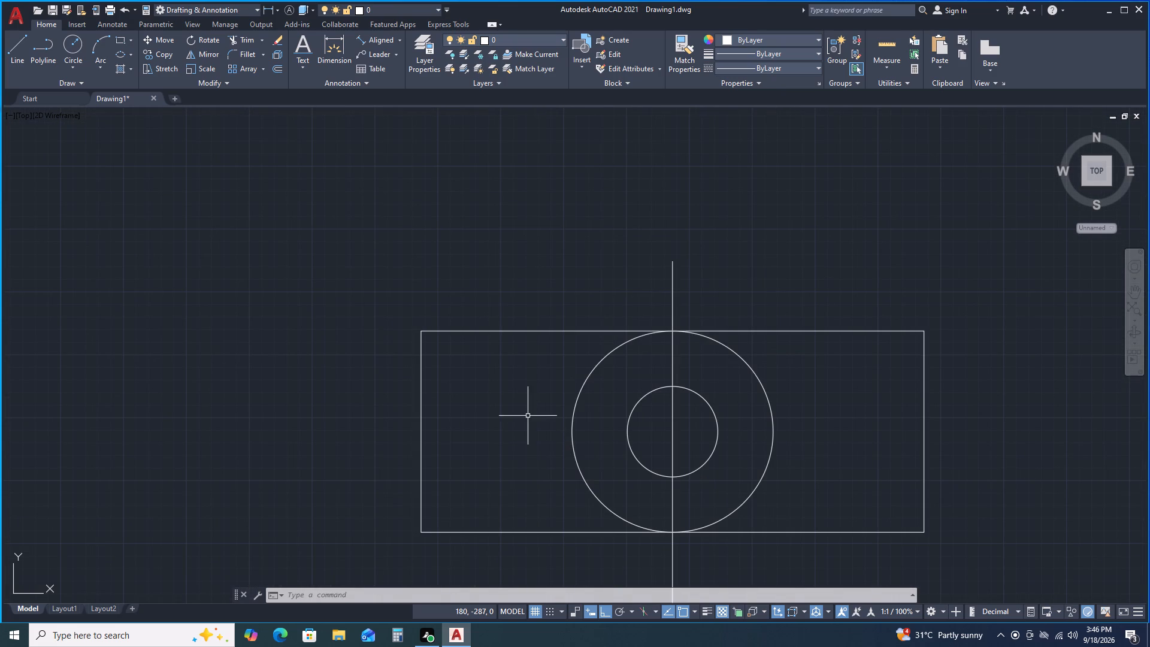
triple_click(538, 331)
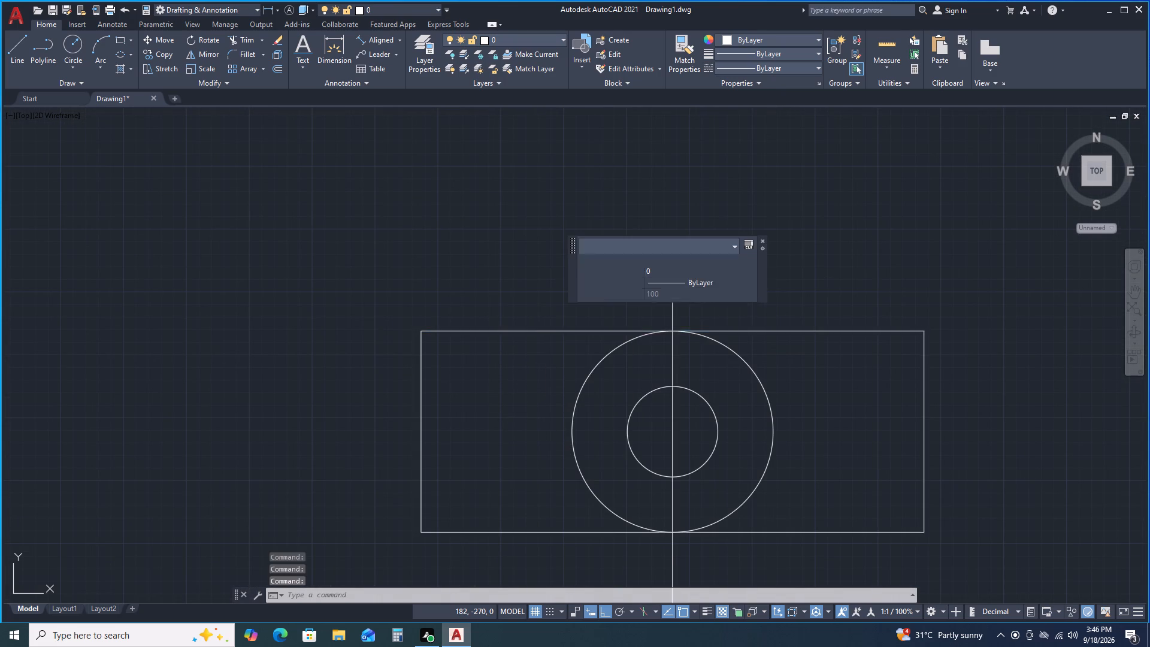
right_click(536, 332)
click(506, 333)
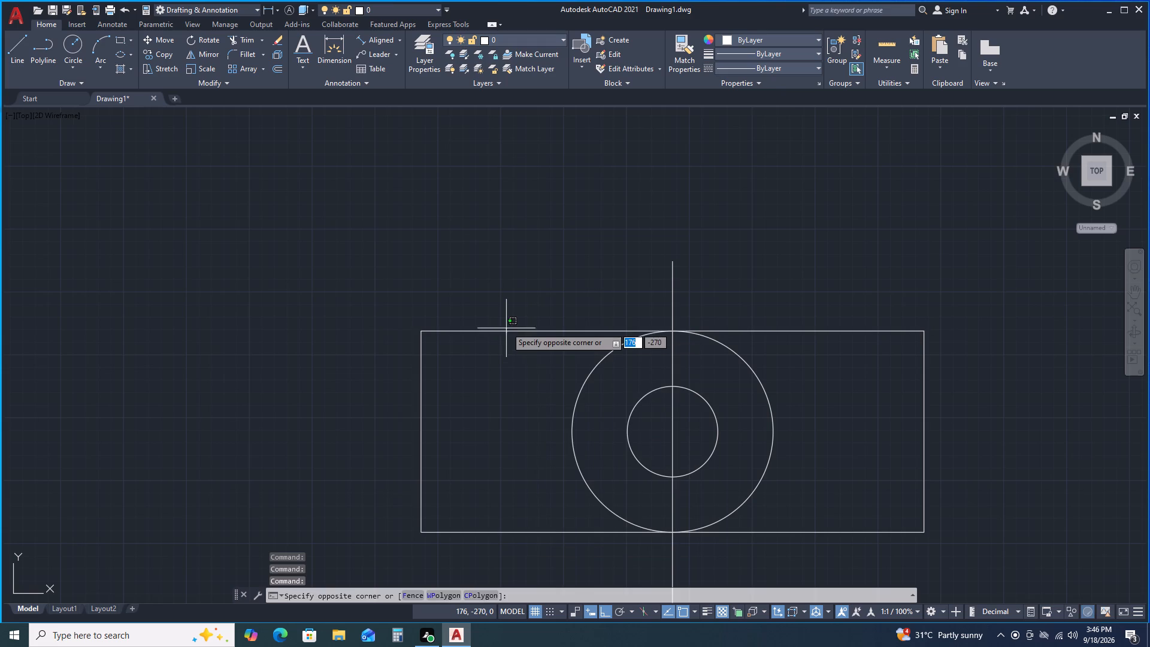
click(506, 326)
right_click(506, 333)
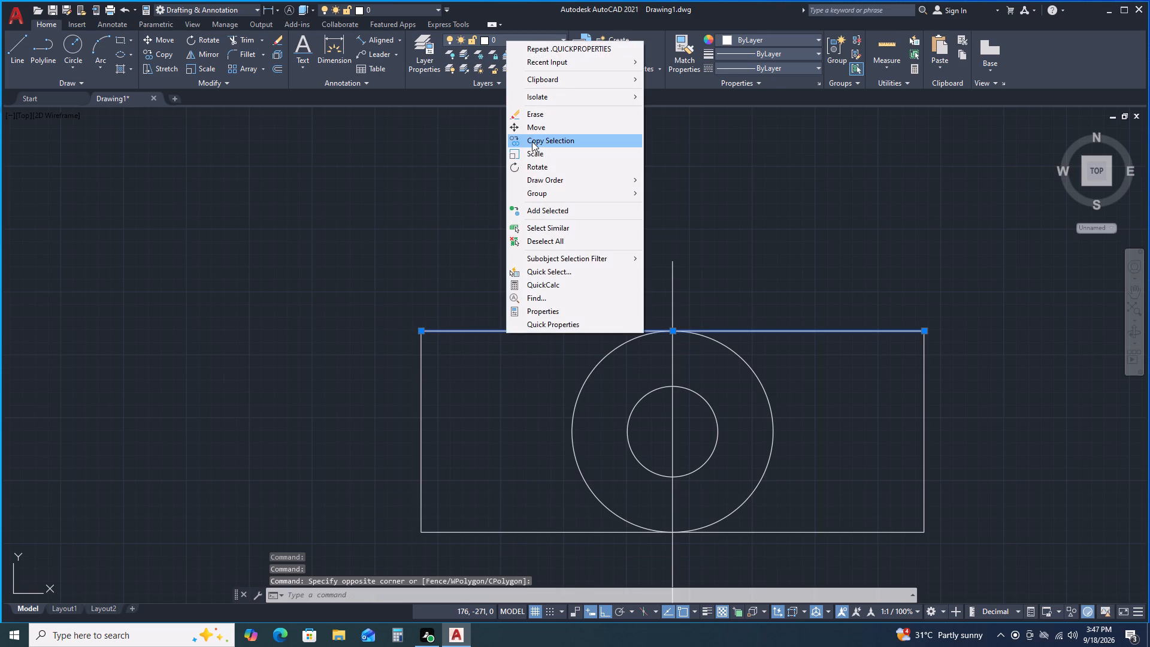
click(533, 140)
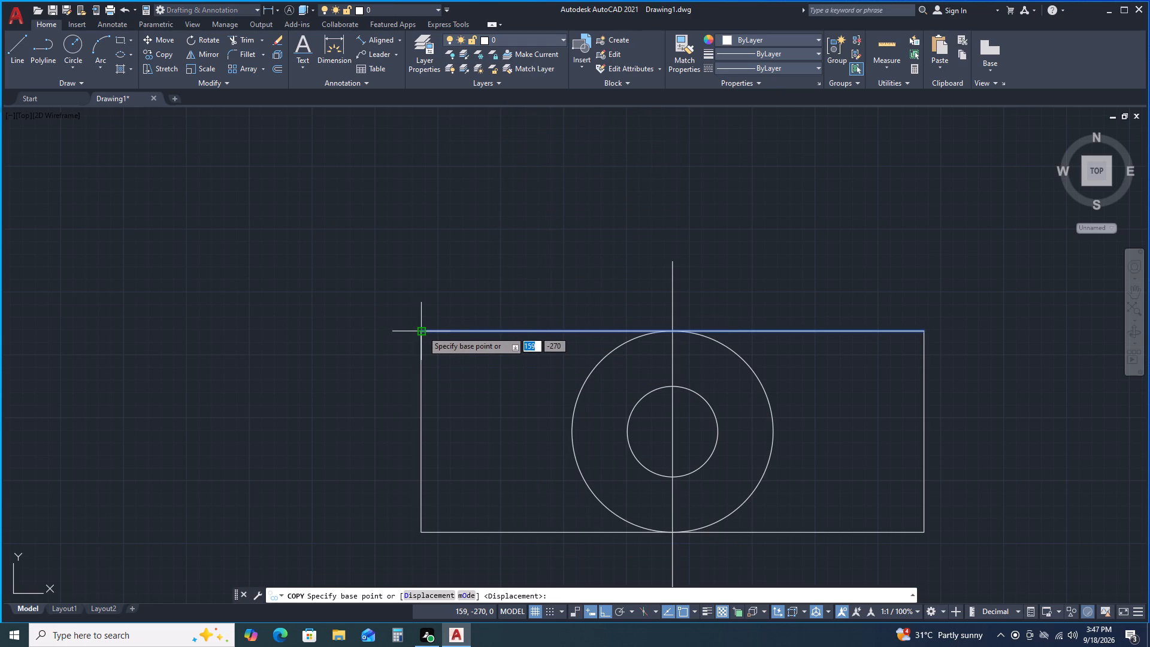
double_click(422, 331)
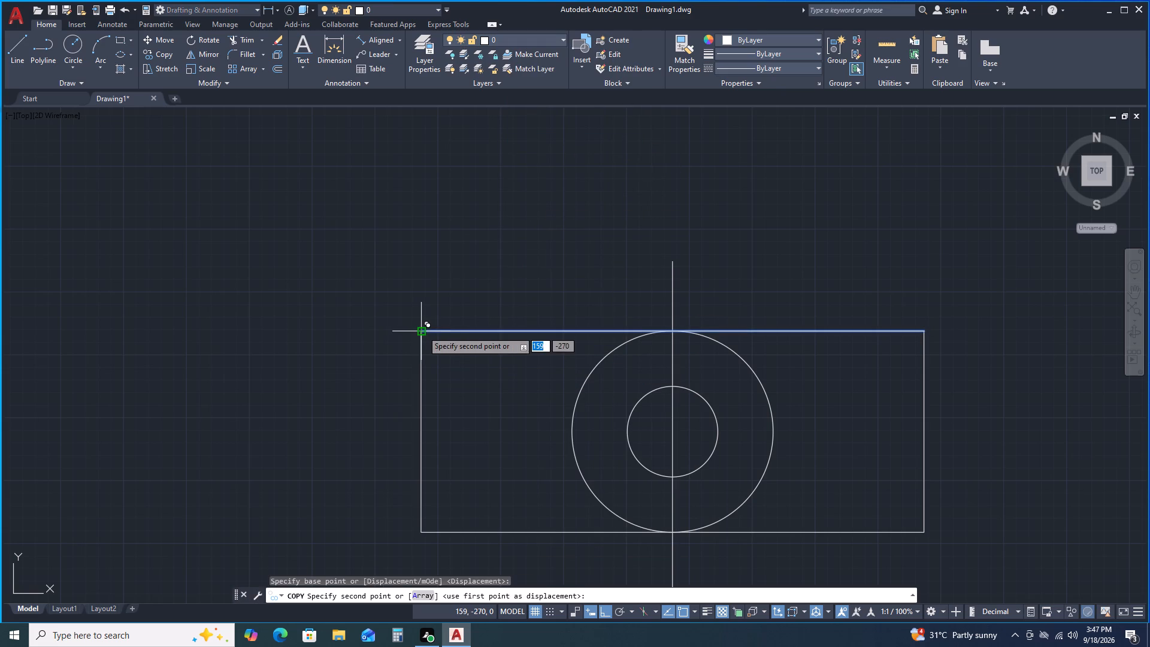
double_click(422, 433)
key(space)
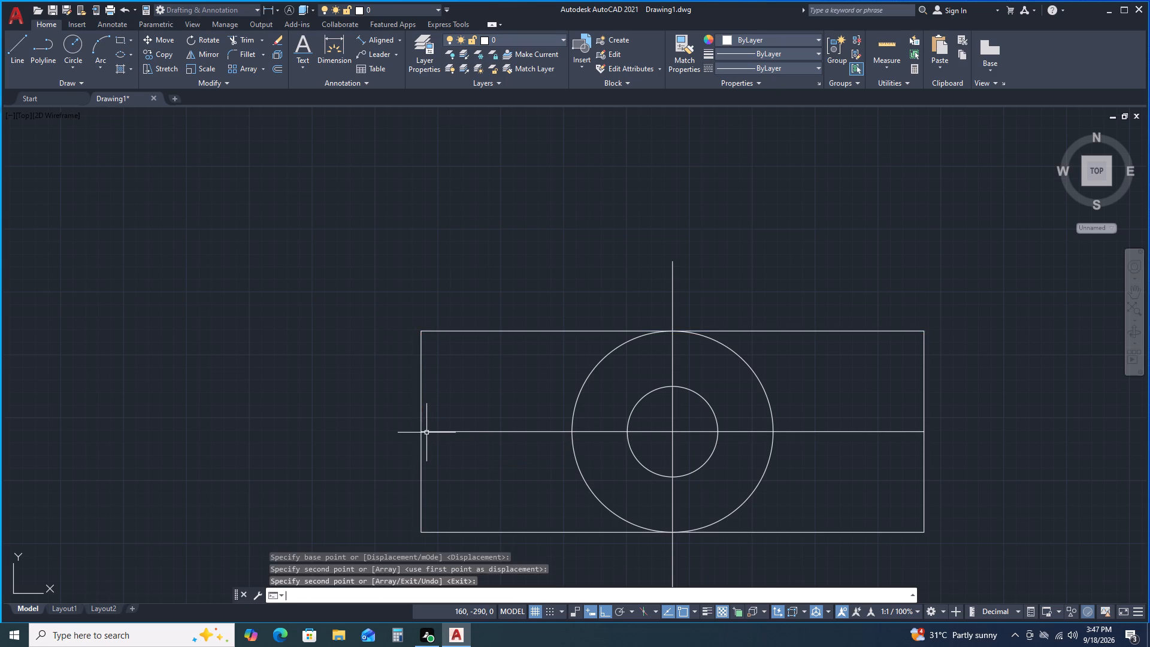
Copy the horizontal centre line 5 units above and 5 units below itself.
double_click(532, 448)
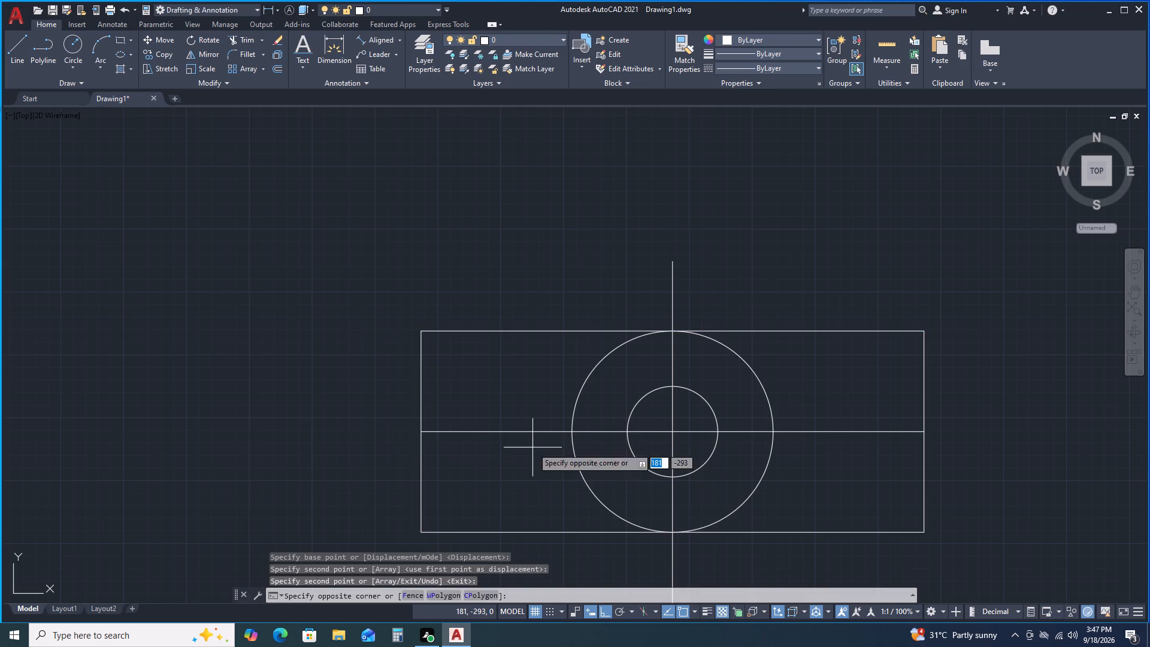
double_click(509, 398)
right_click(504, 397)
right_click(504, 397)
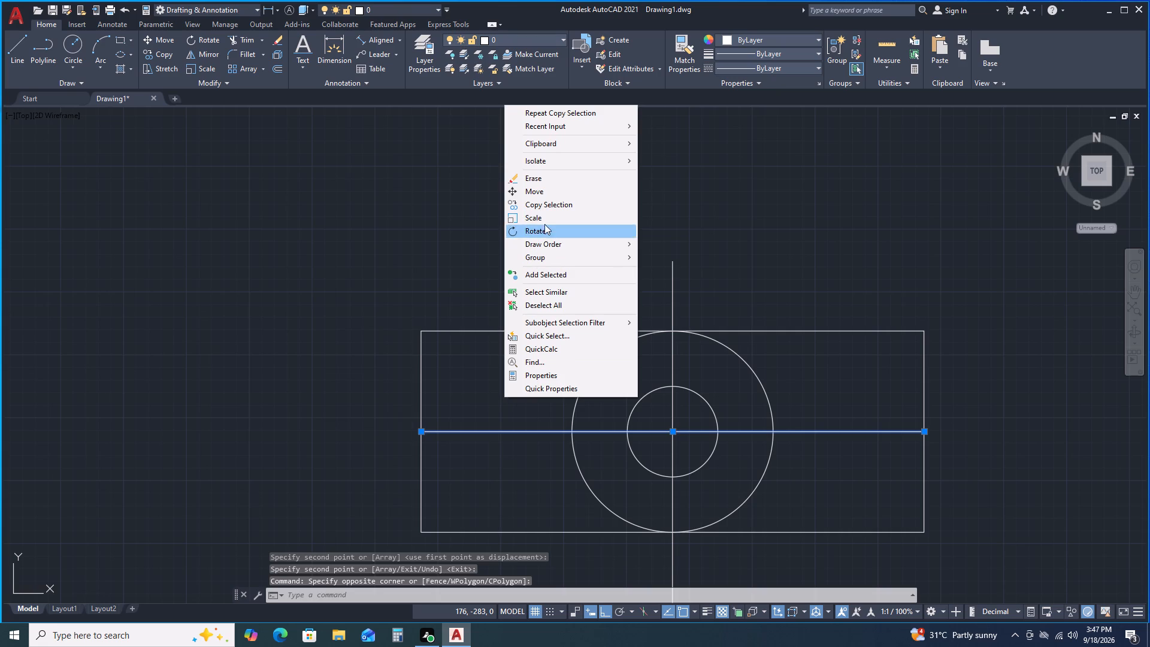
click(546, 208)
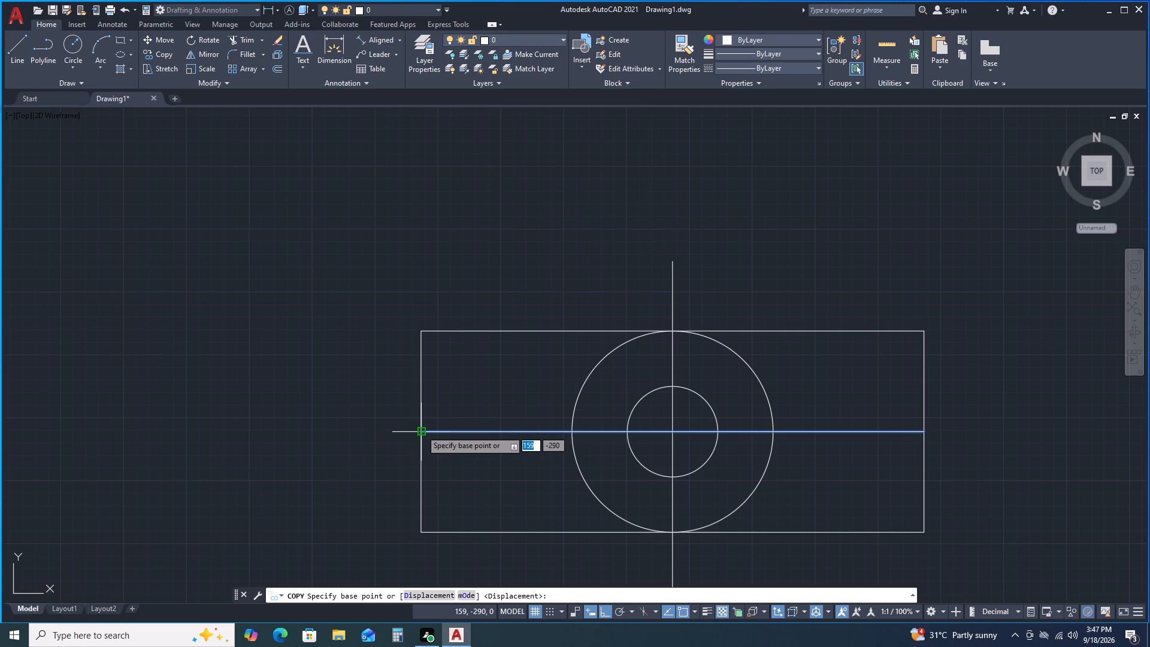
click(421, 430)
key(5)
key(Return)
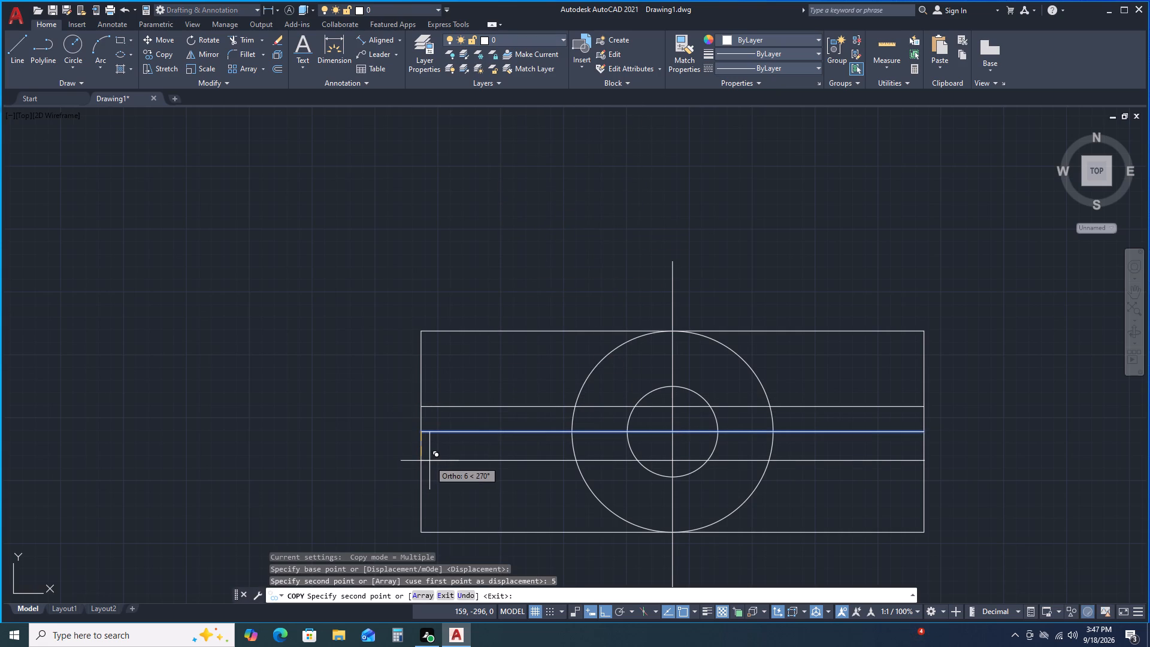
key(5)
key(Return)
key(space)
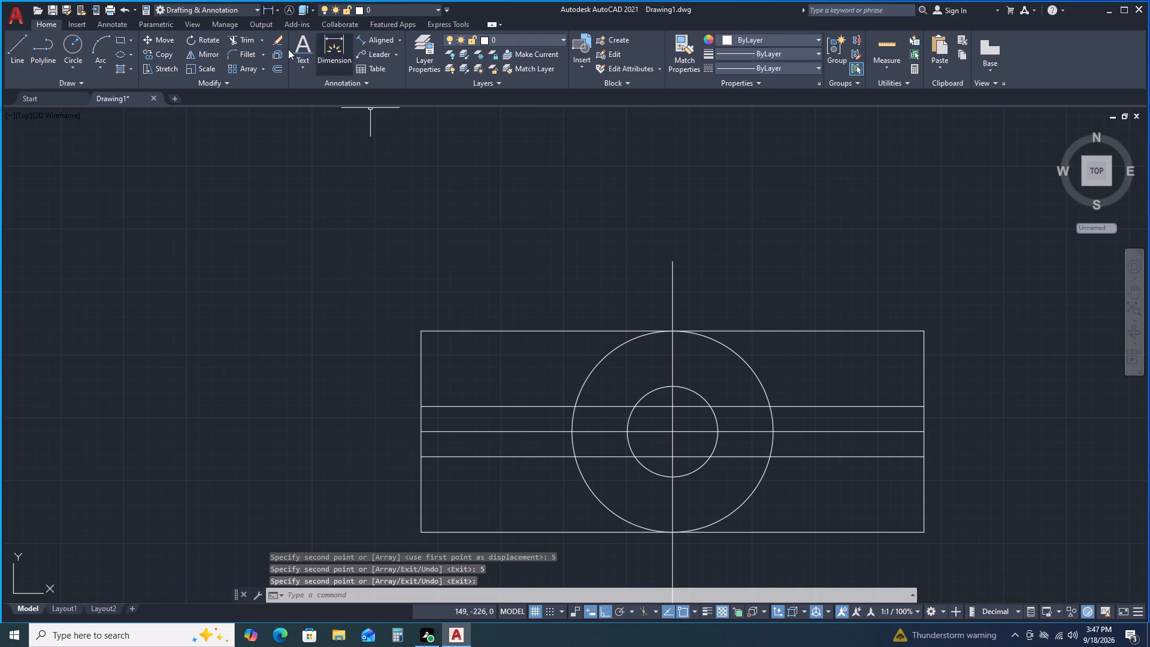
Trim the centre line left of the radius 9 circle and all three horizontal lines right of the radius 20 circle.
click(245, 41)
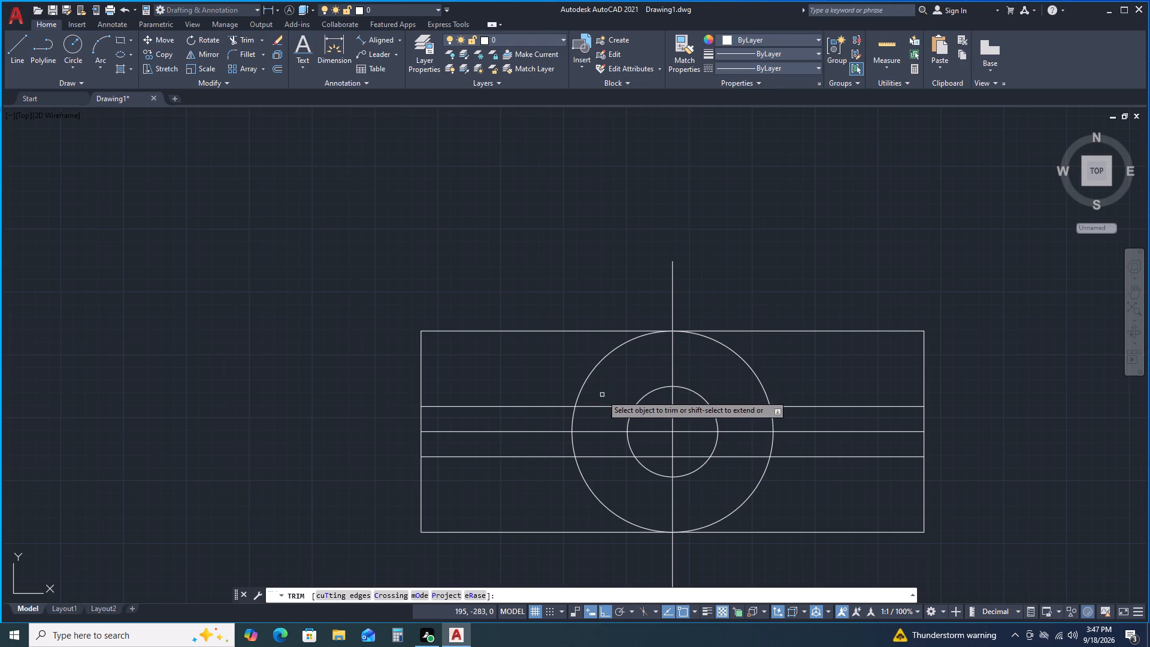
double_click(595, 406)
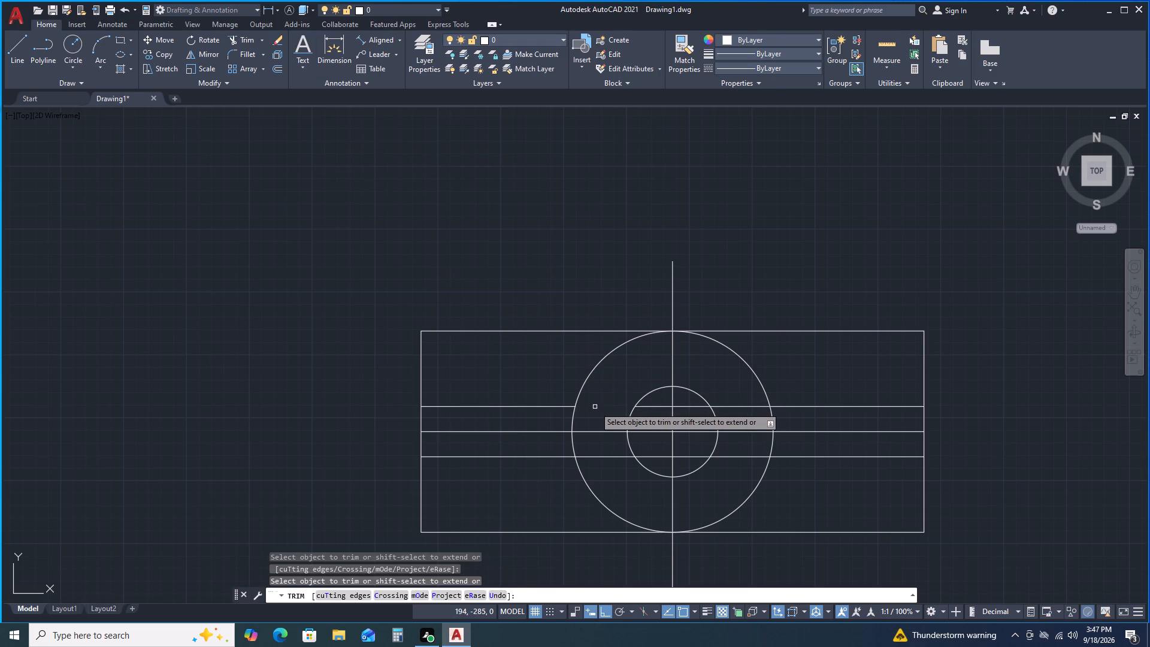
double_click(531, 433)
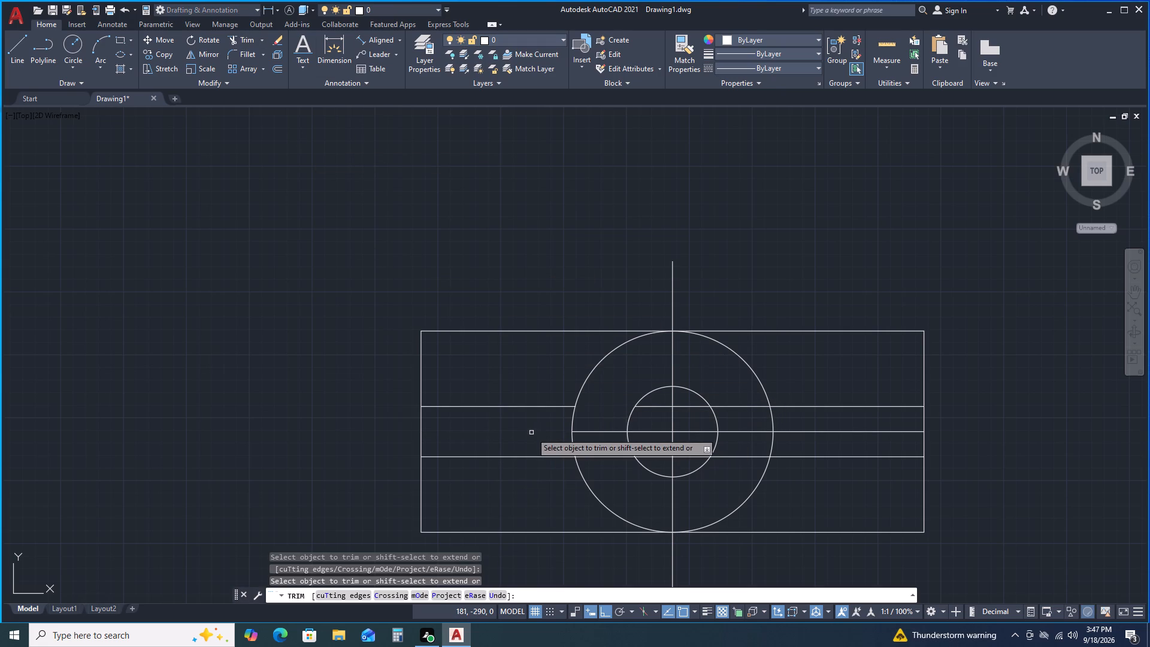
click(596, 431)
double_click(815, 379)
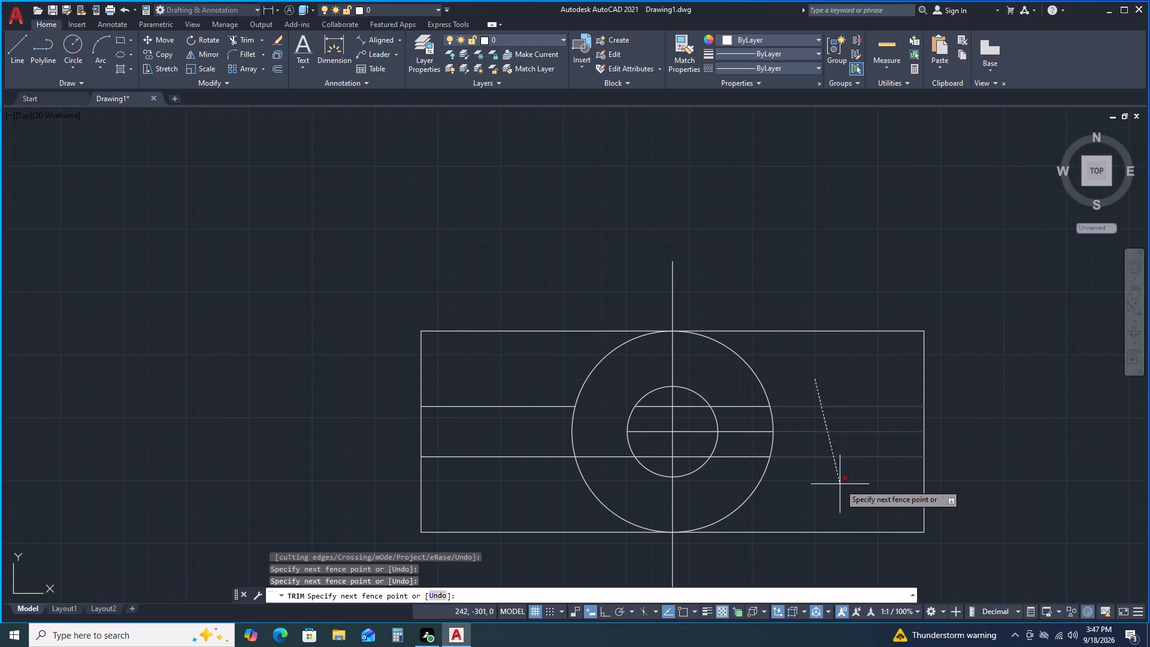
click(840, 485)
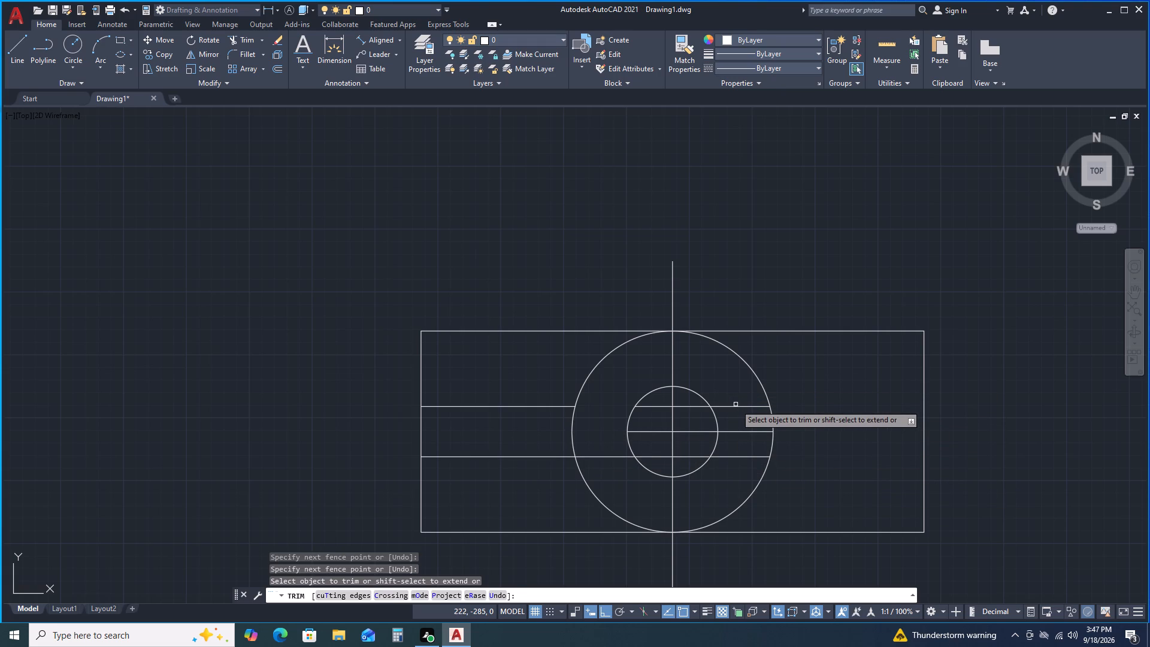
Trim away the remaining horizontal line pieces inside the radius 20 circle, keeping only the rib's two edges outside it on the left.
click(736, 406)
click(746, 434)
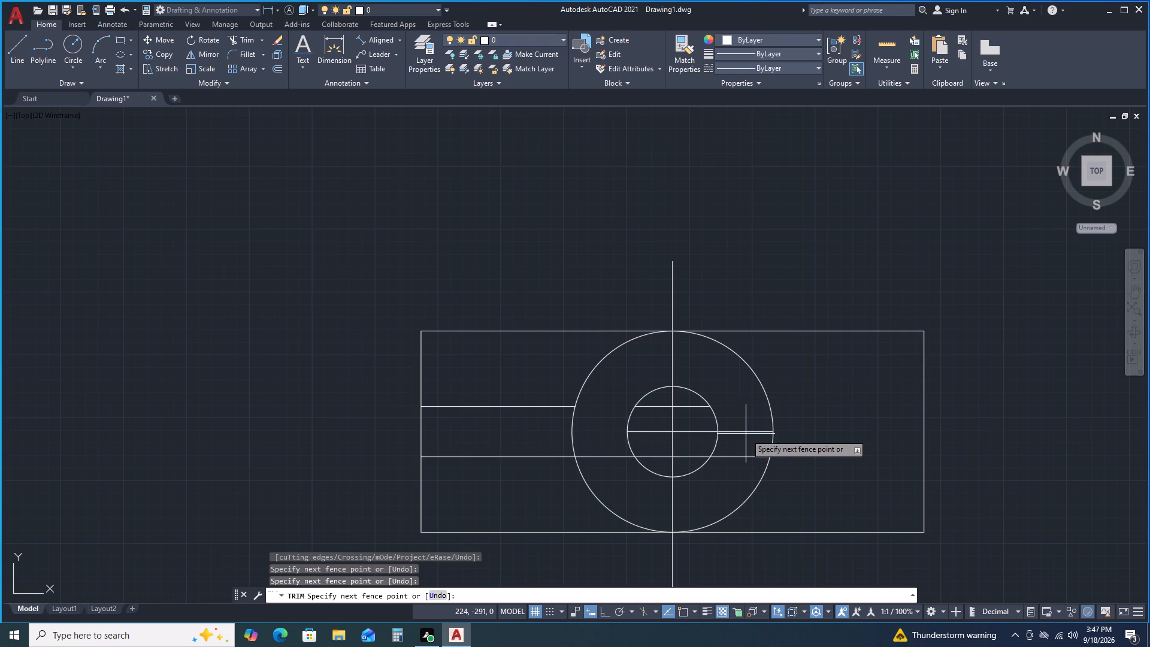
key(space)
key(space)
double_click(745, 432)
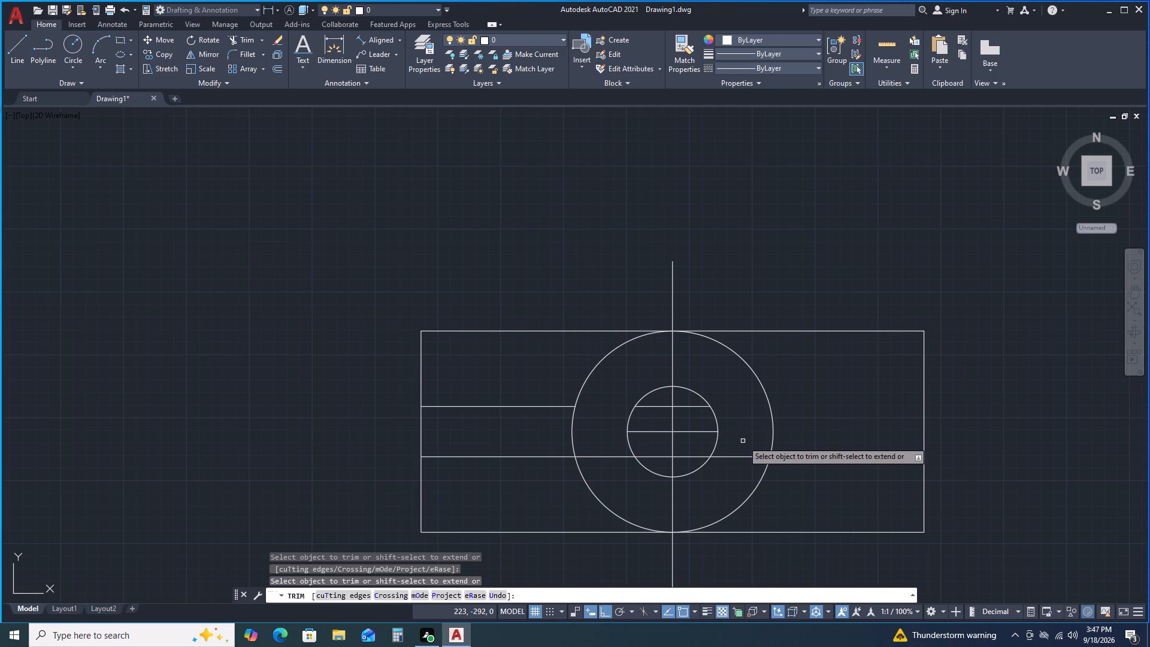
click(741, 456)
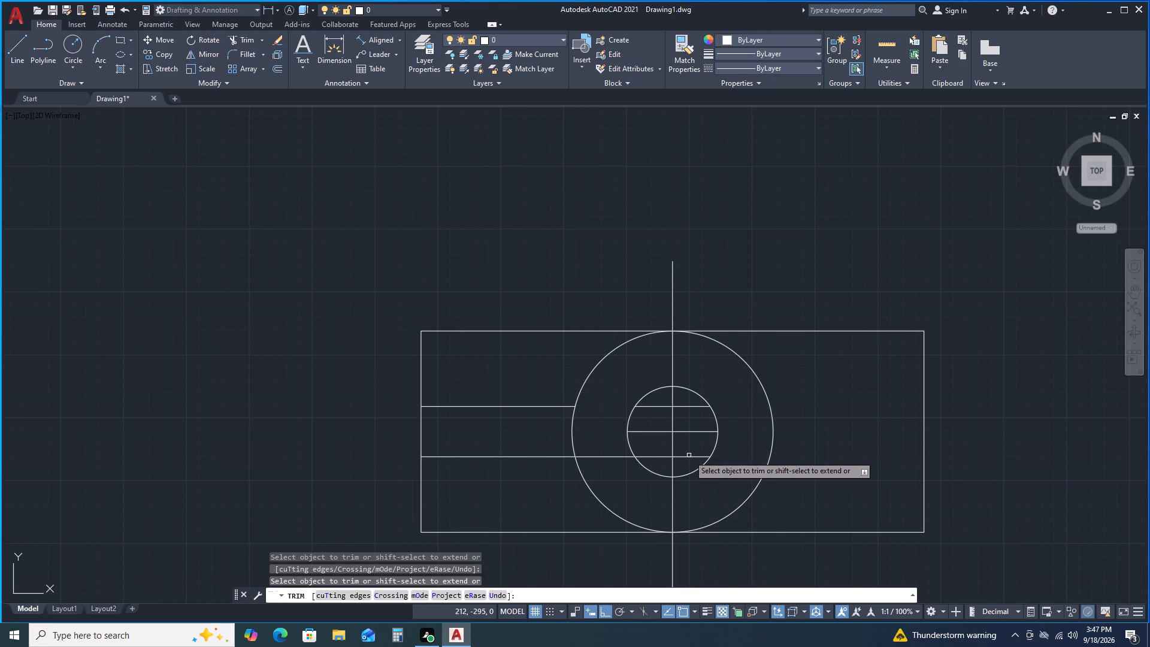
double_click(688, 457)
click(655, 457)
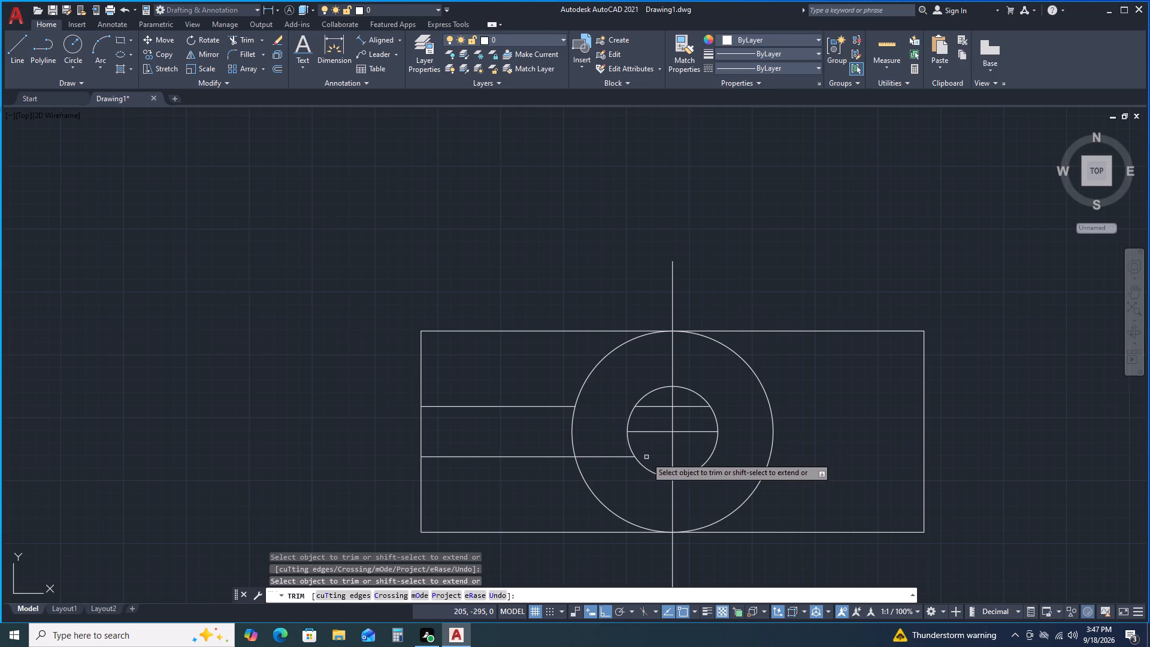
double_click(615, 455)
click(653, 408)
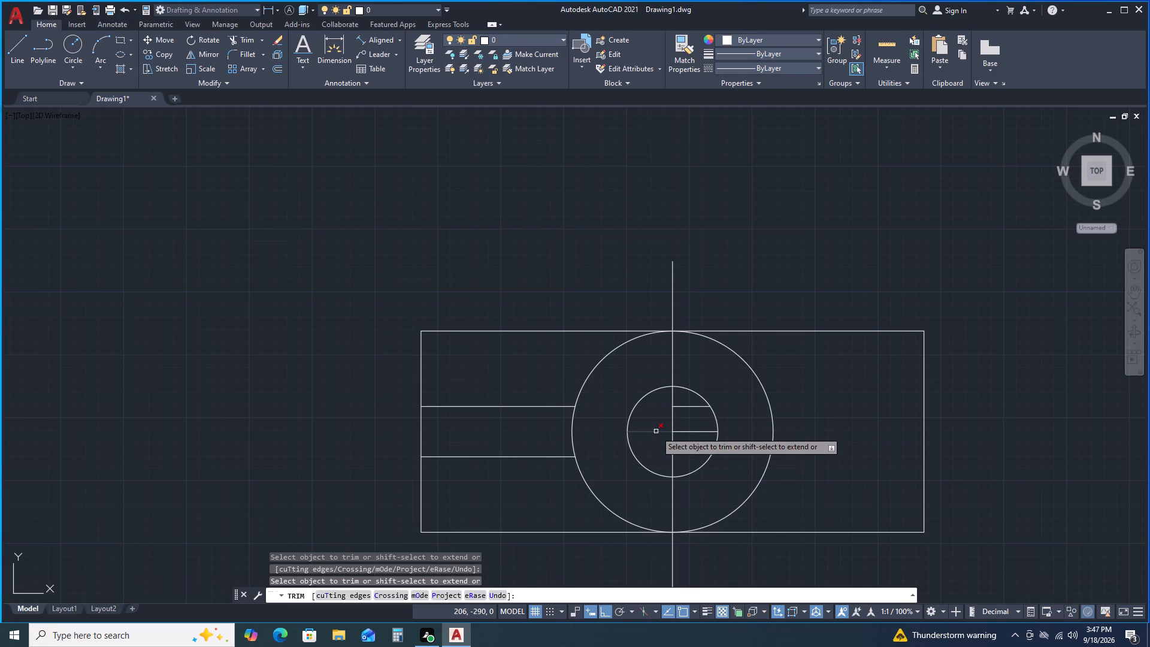
click(656, 431)
click(683, 405)
click(694, 433)
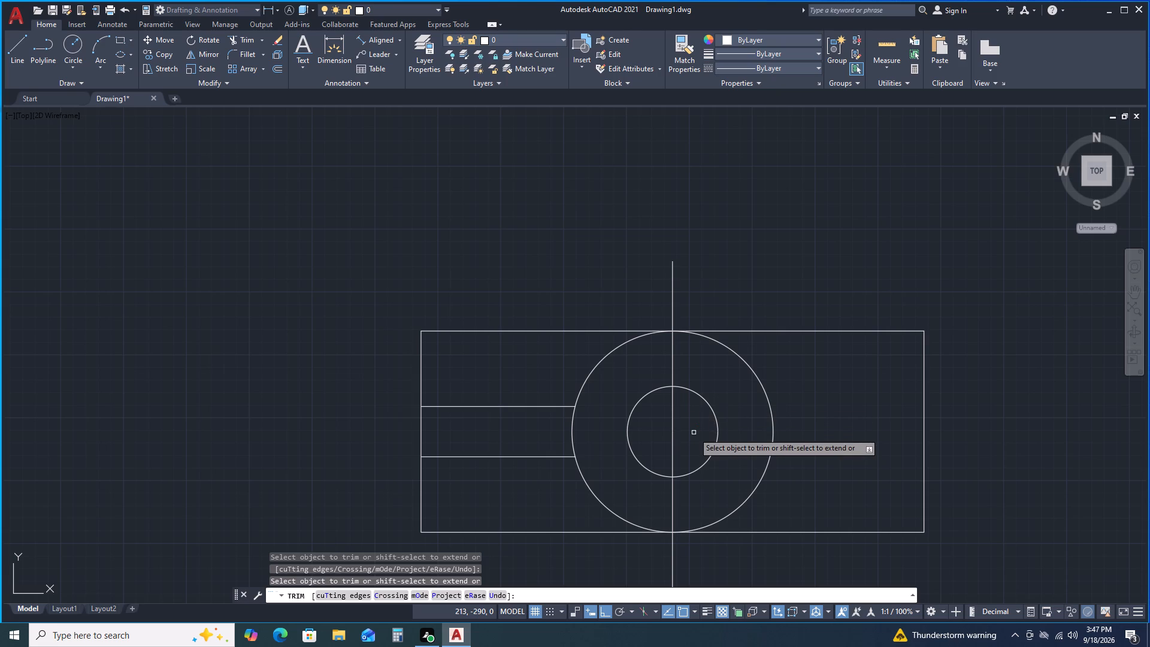
key(space)
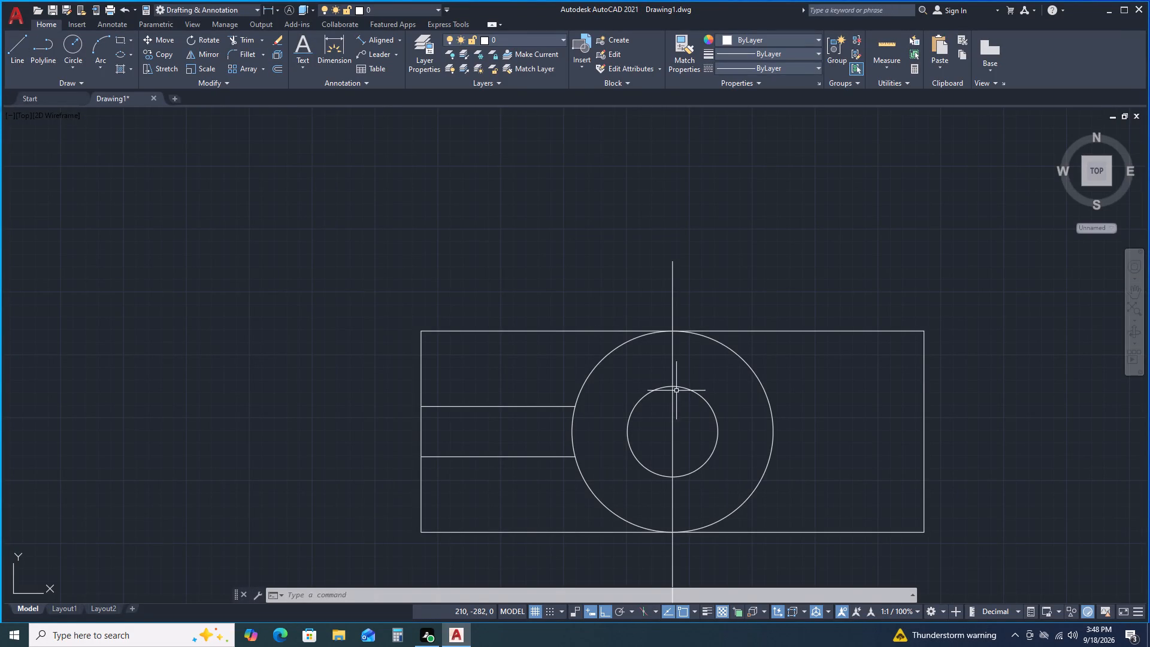
Draw horizontal lines about 53 units leftward from the radius 9 circle's top and bottom points, past the rectangle's left edge.
double_click(15, 47)
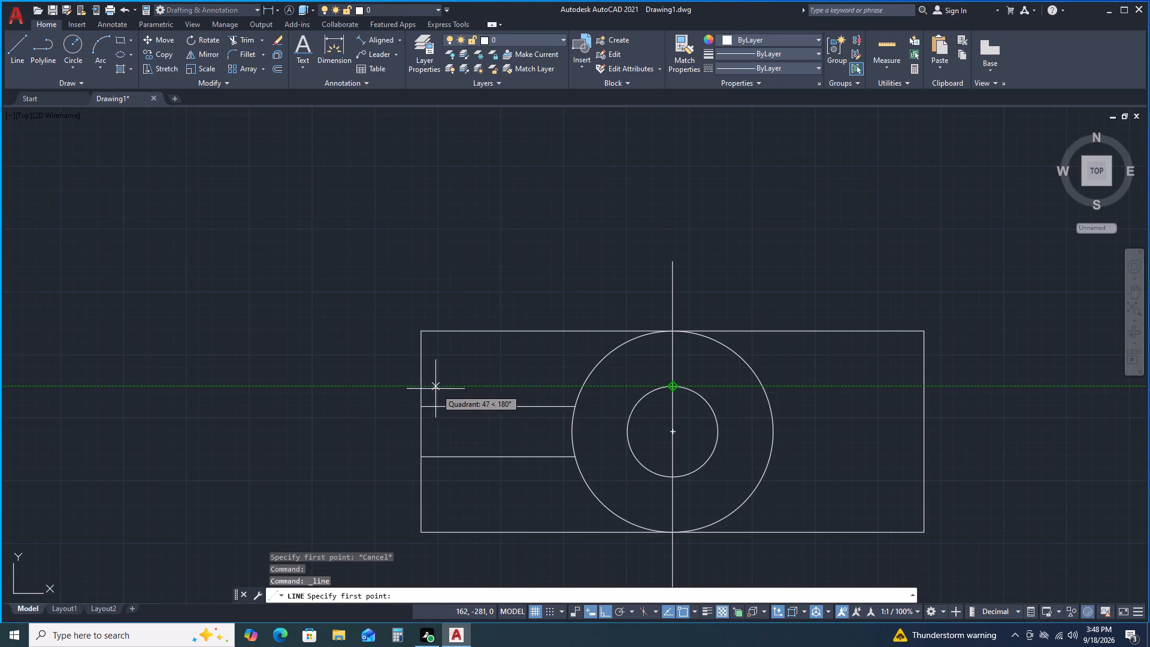
double_click(674, 389)
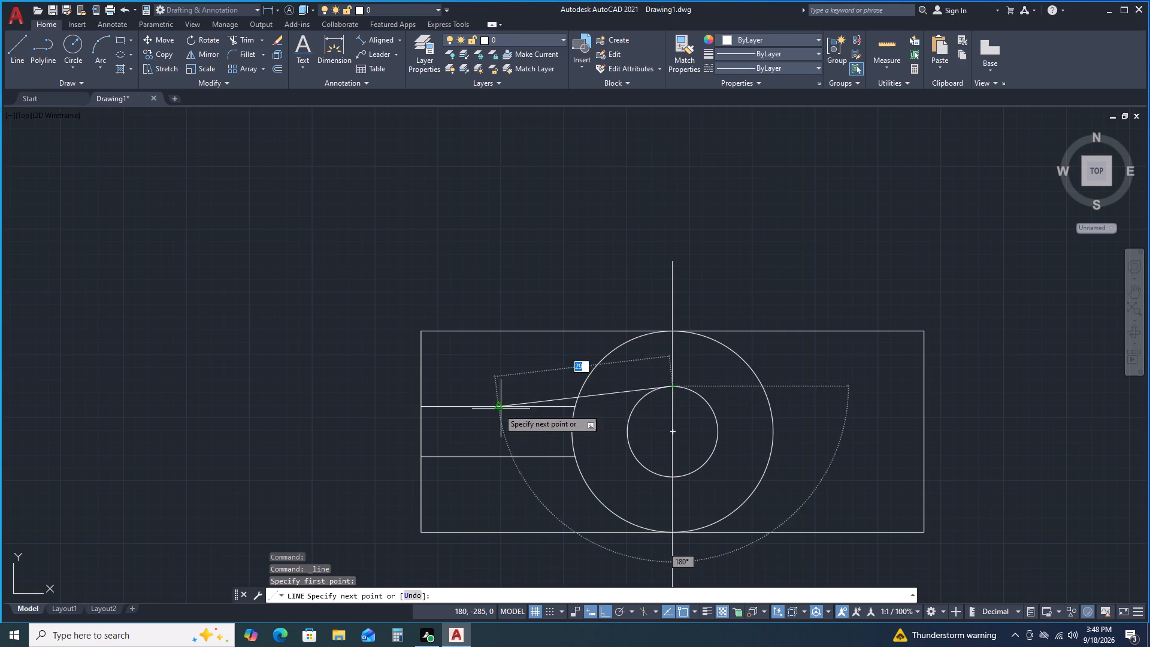
click(406, 384)
key(space)
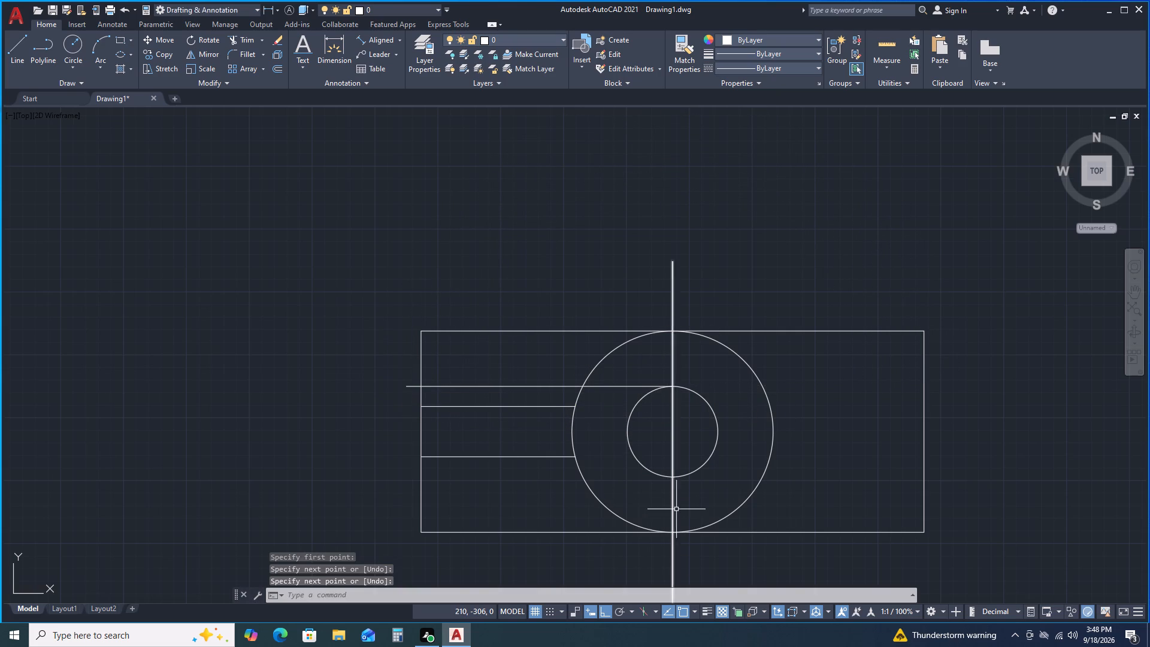
key(space)
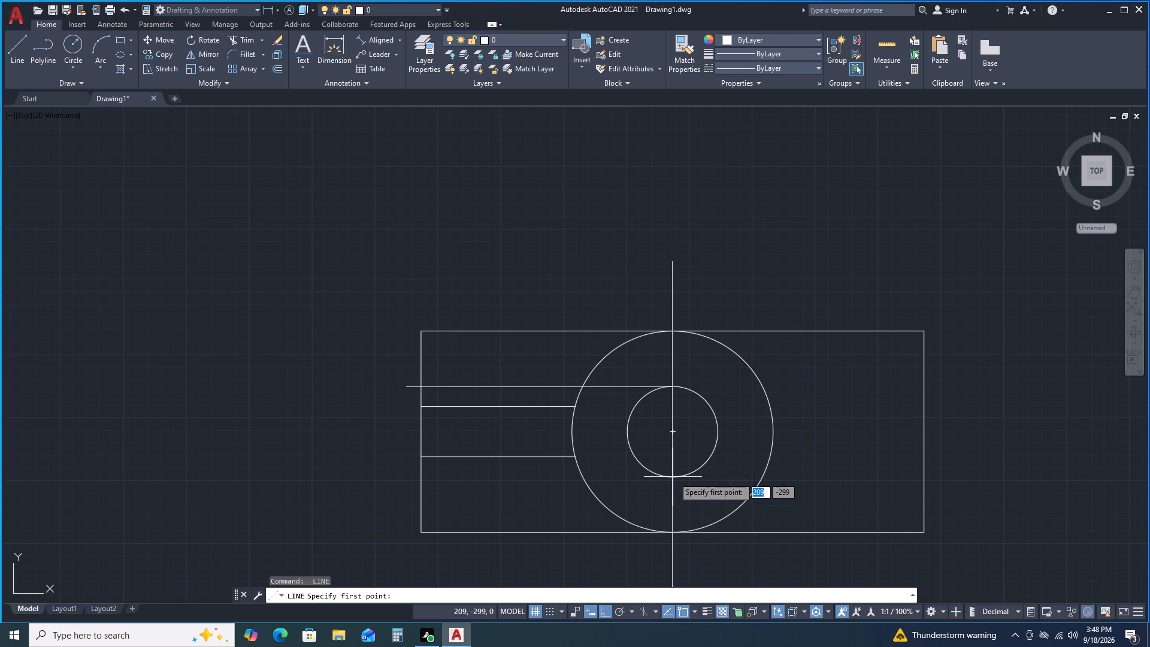
click(673, 477)
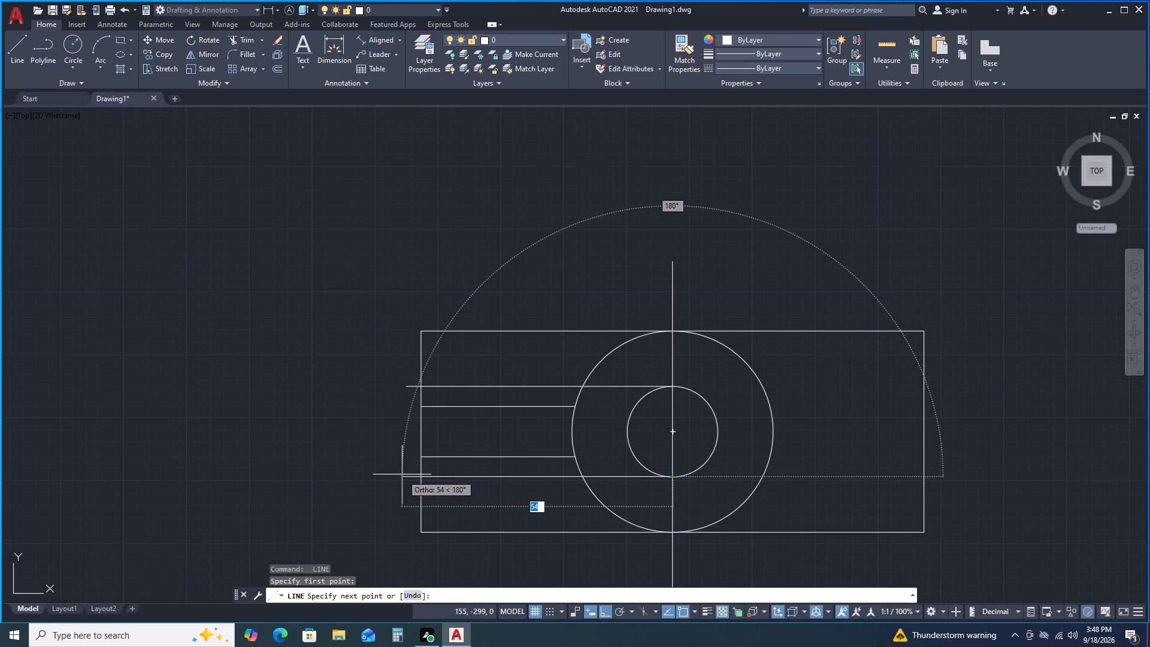
double_click(404, 474)
key(space)
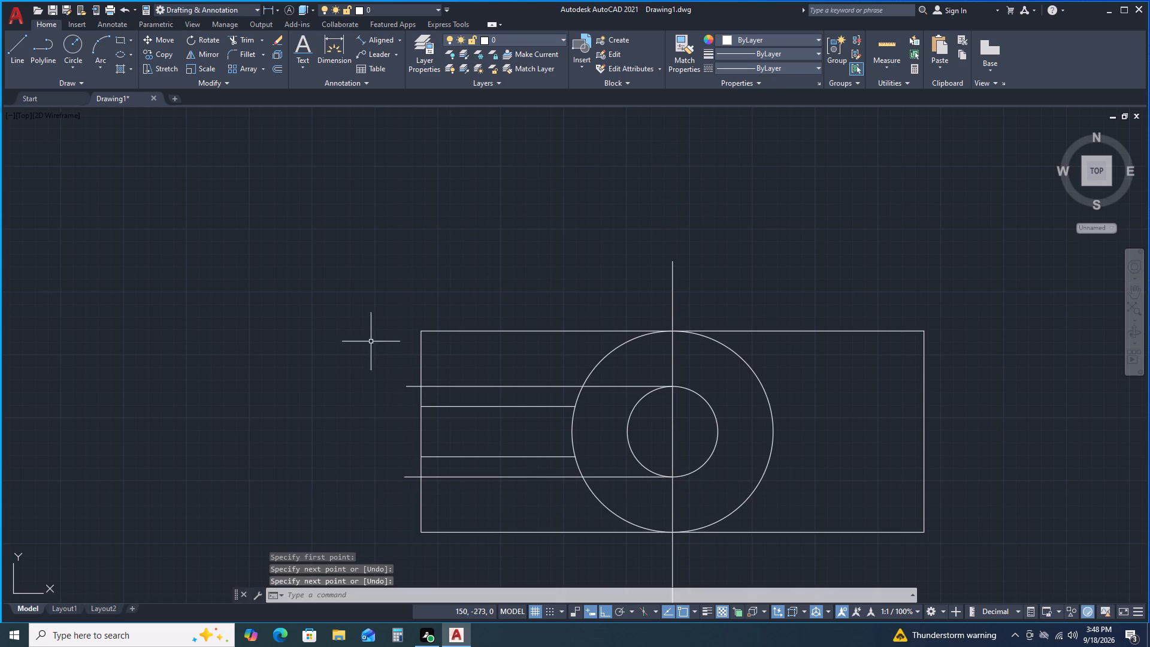
Trim both tangent lines' overhangs at the rectangle's left edge and extend their other ends to its right edge.
click(251, 41)
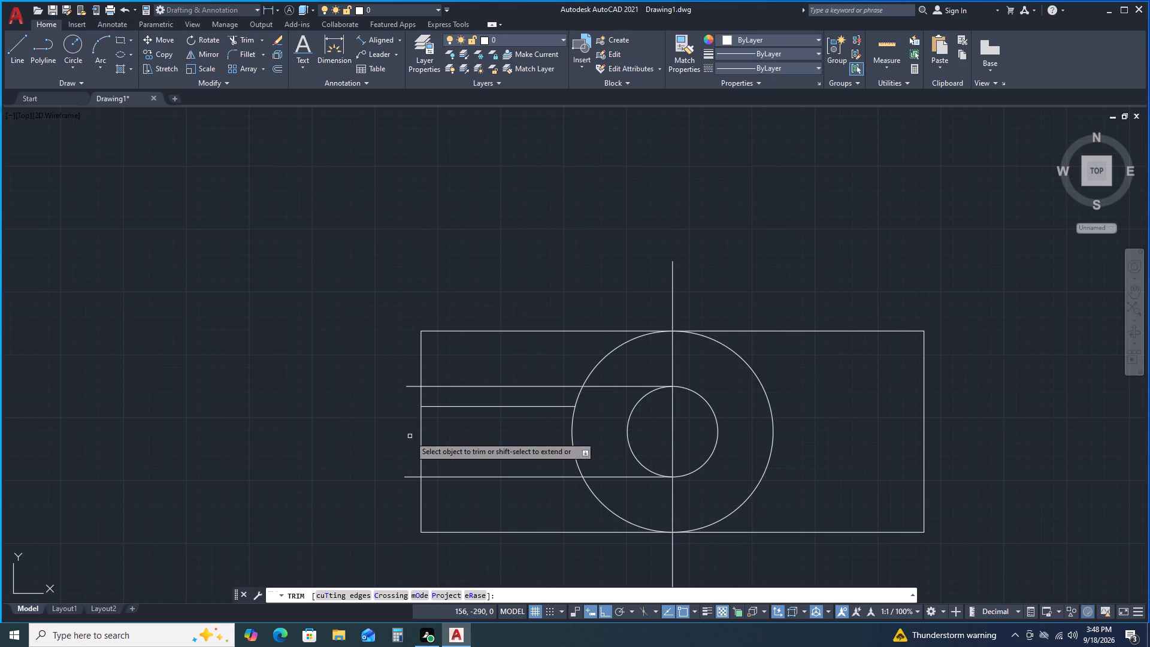
click(410, 388)
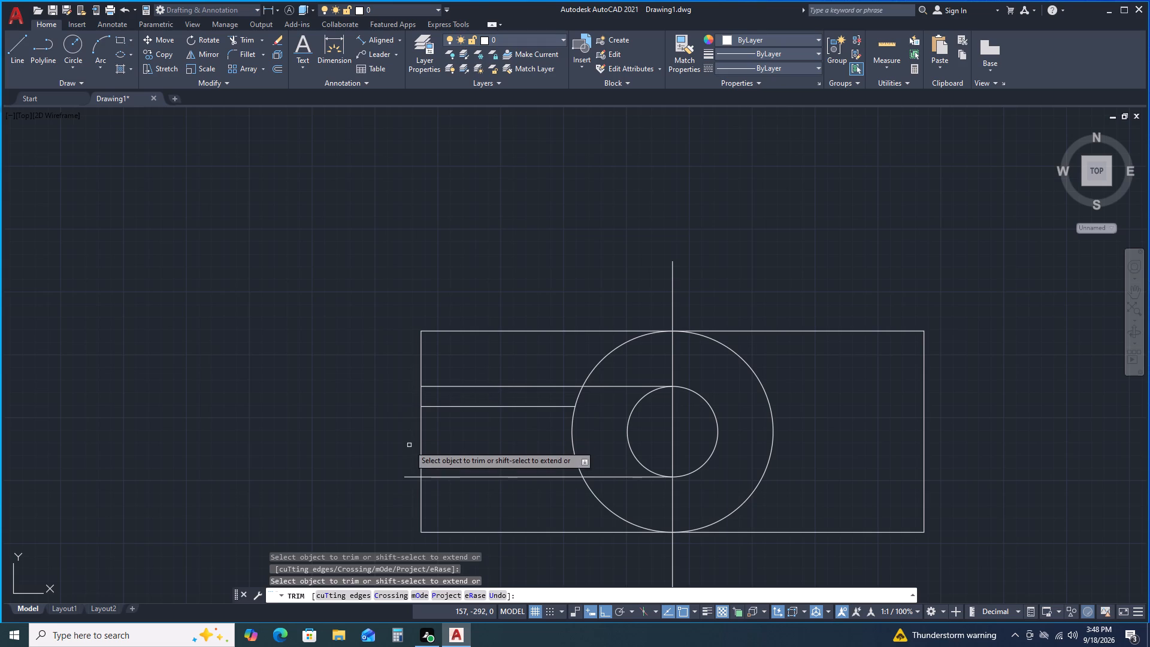
click(412, 477)
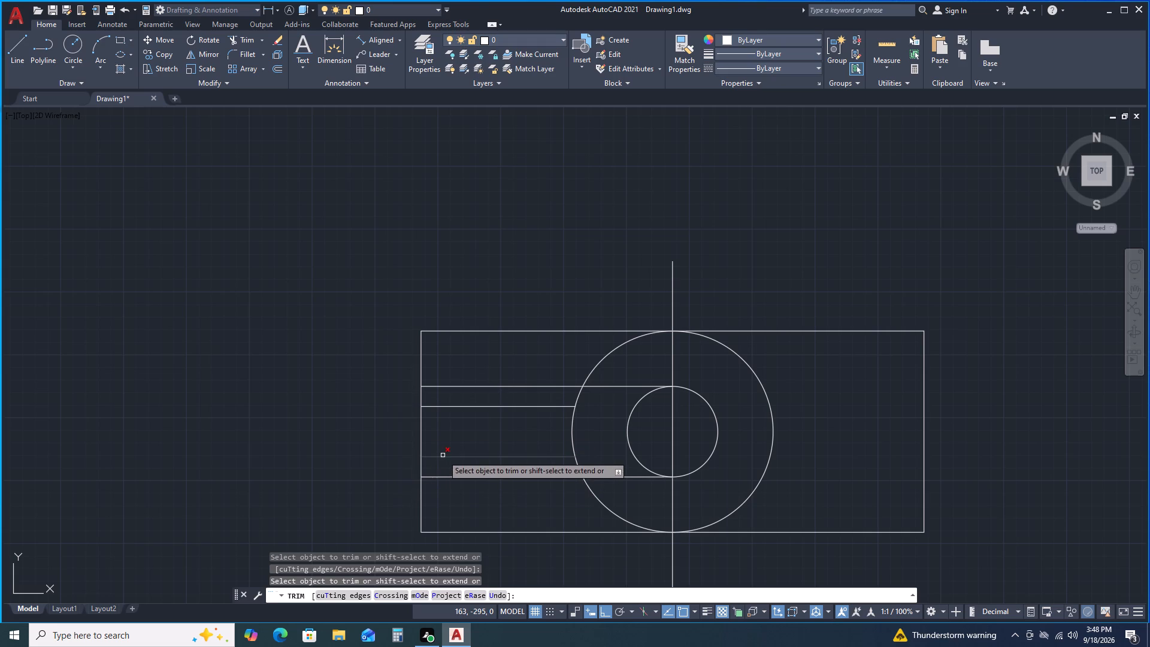
shift+double_click(604, 386)
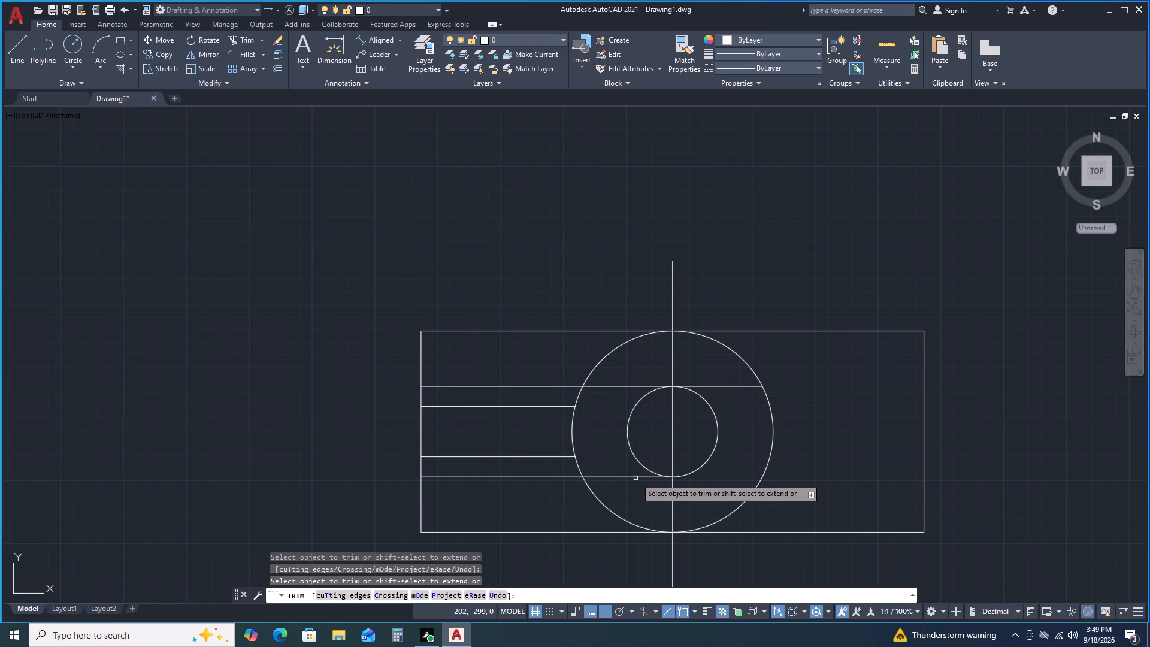
shift+double_click(635, 478)
shift+click(730, 478)
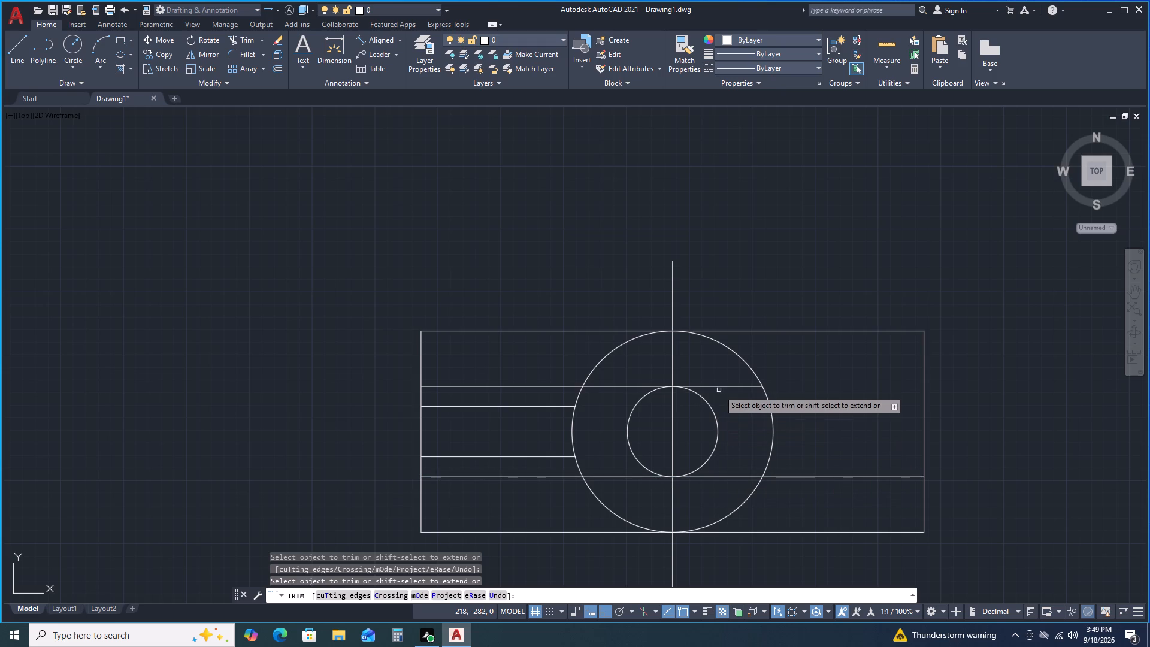
shift+triple_click(722, 385)
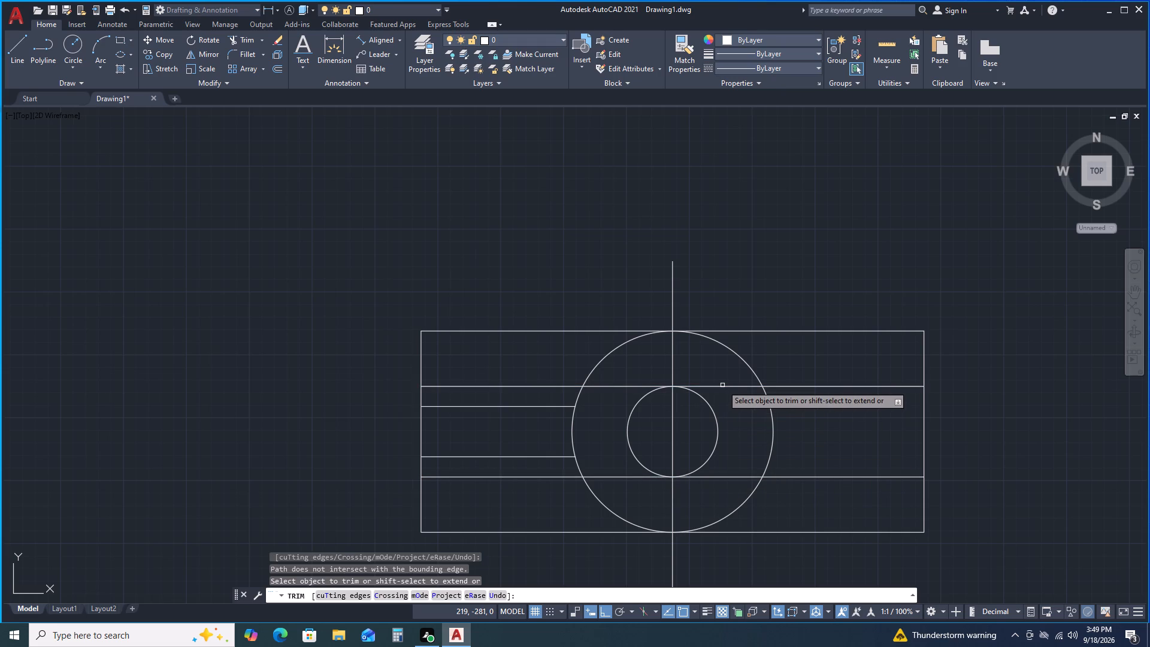
key(space)
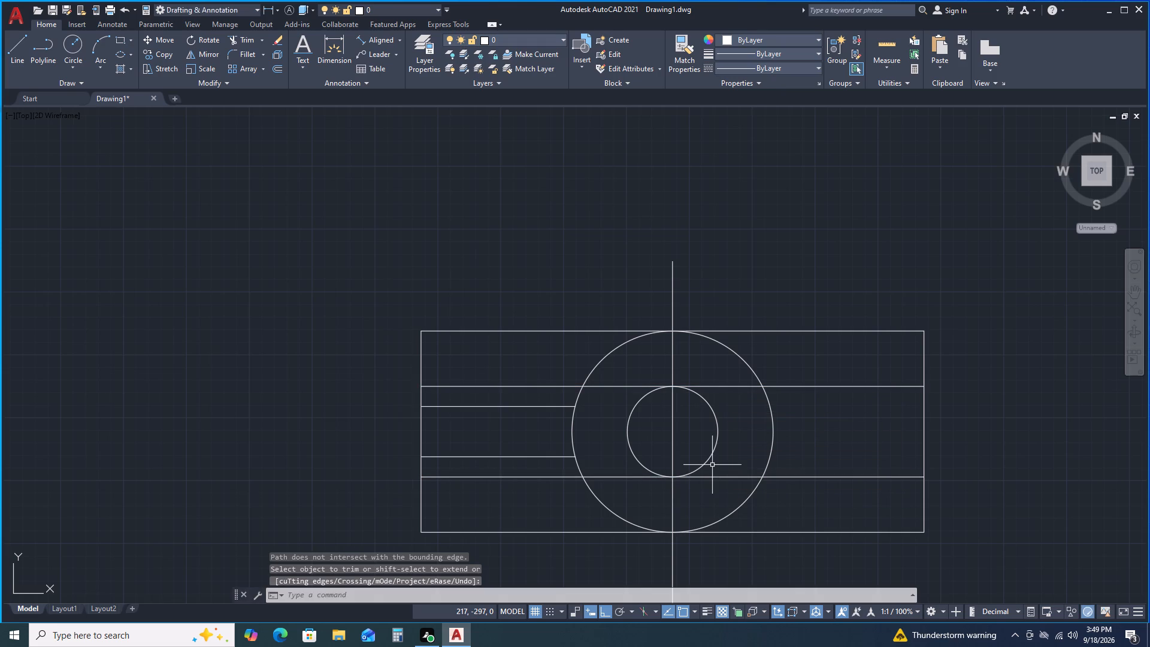
From the rectangle's upper right corner, draw lines 50 right, 60 down, 50 left and up to its lower right corner.
scroll(927, 301, down, 1)
scroll(960, 319, up, 1)
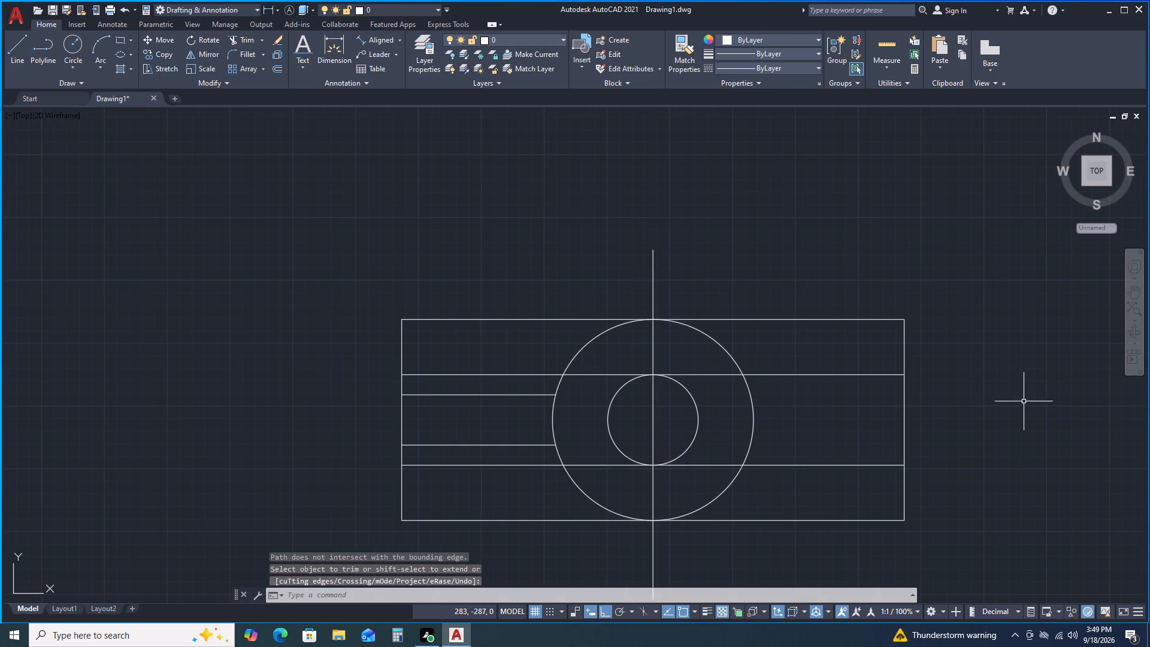
middle_drag(1013, 412, 954, 391)
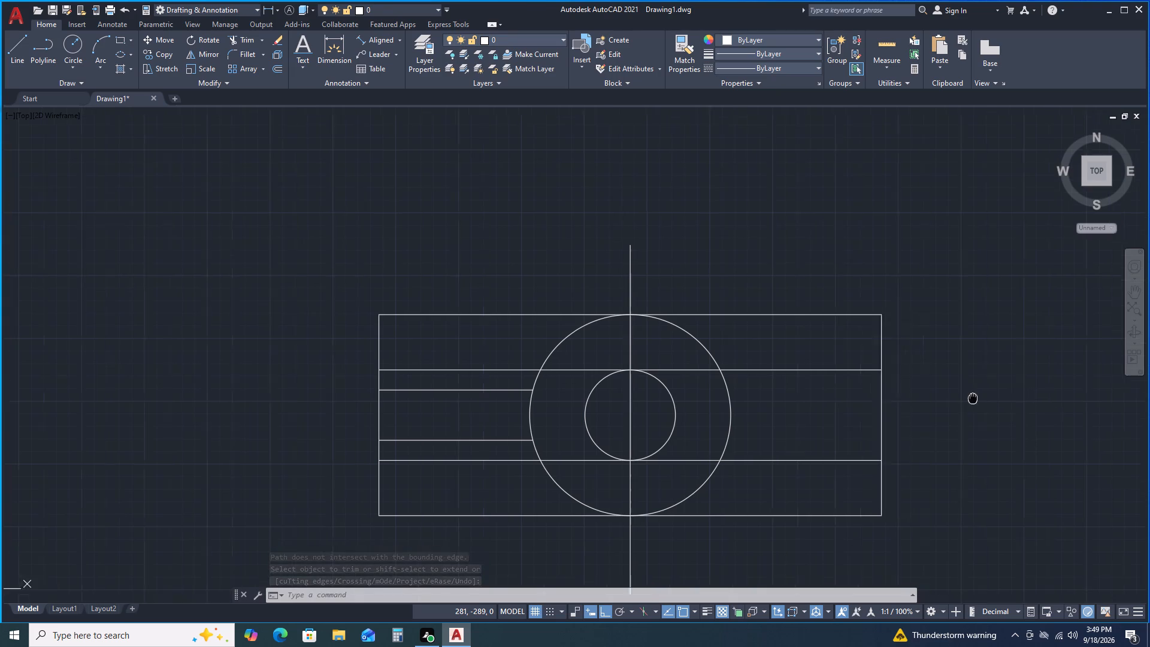
middle_drag(954, 391, 952, 390)
scroll(938, 377, down, 1)
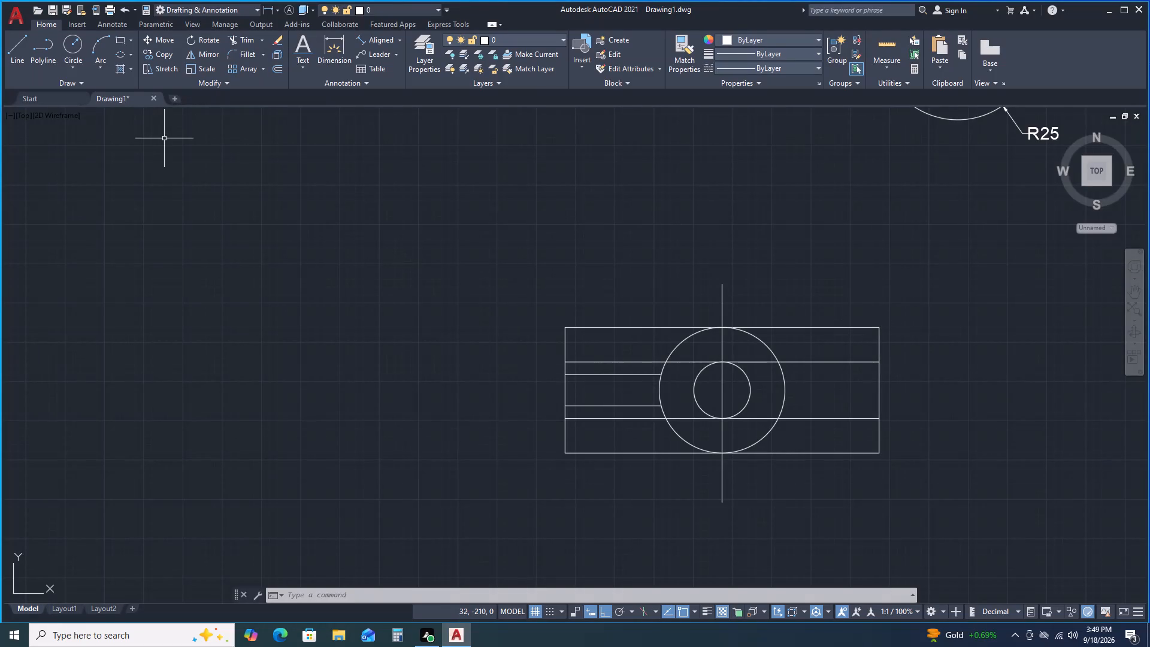
click(16, 38)
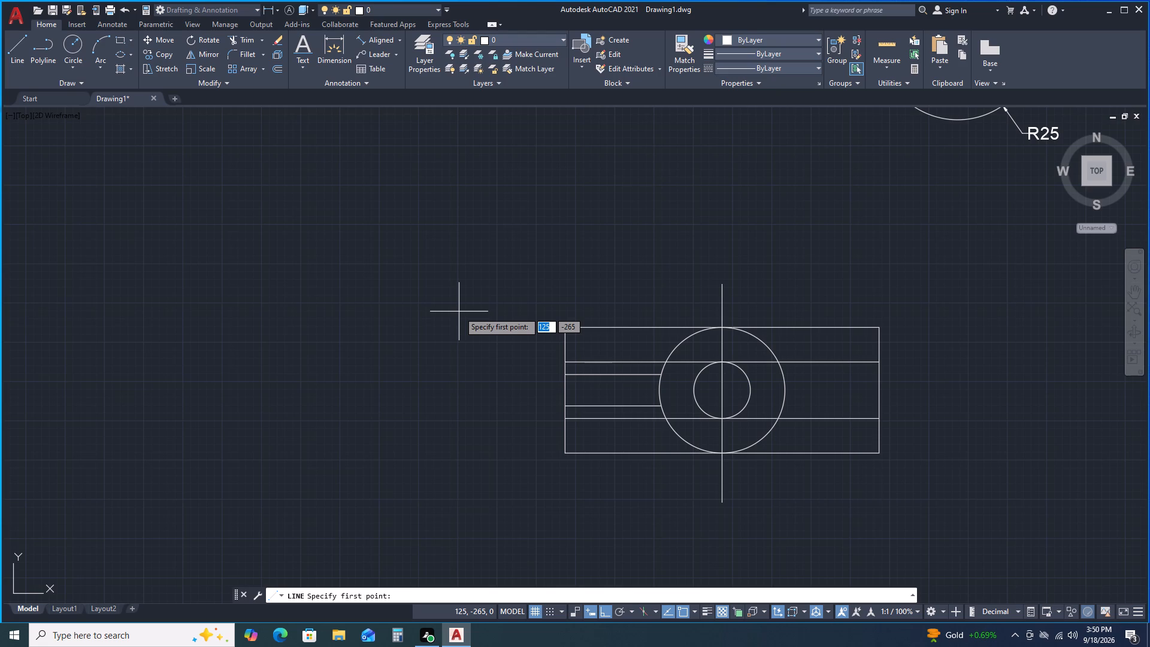
click(878, 326)
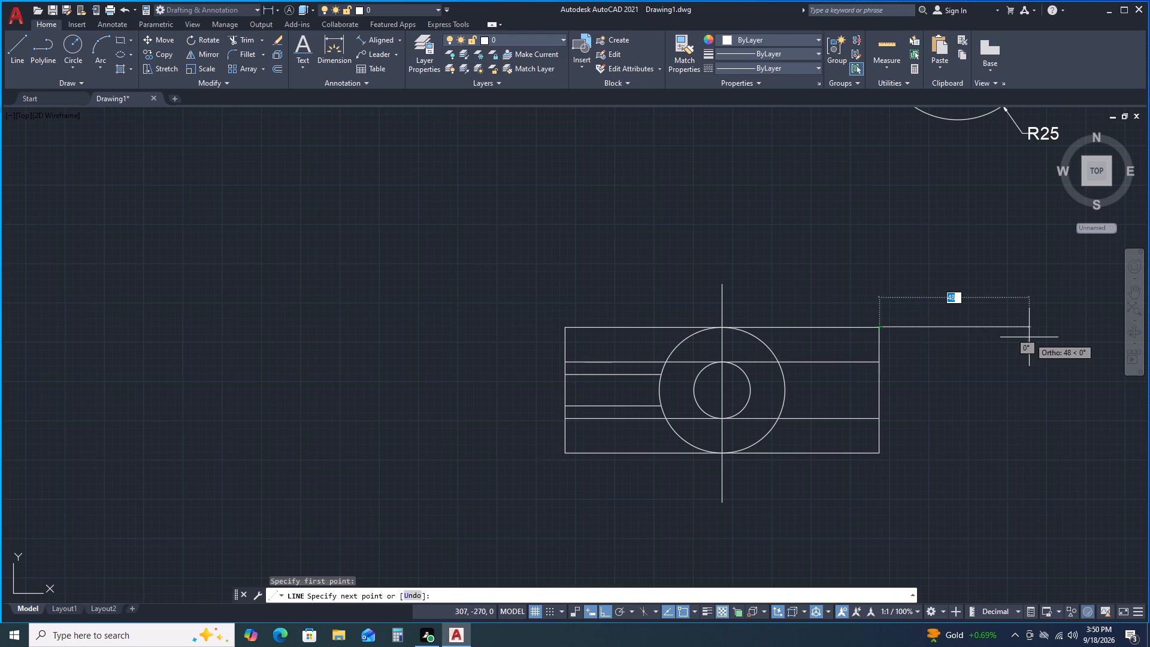
text(50)
key(Return)
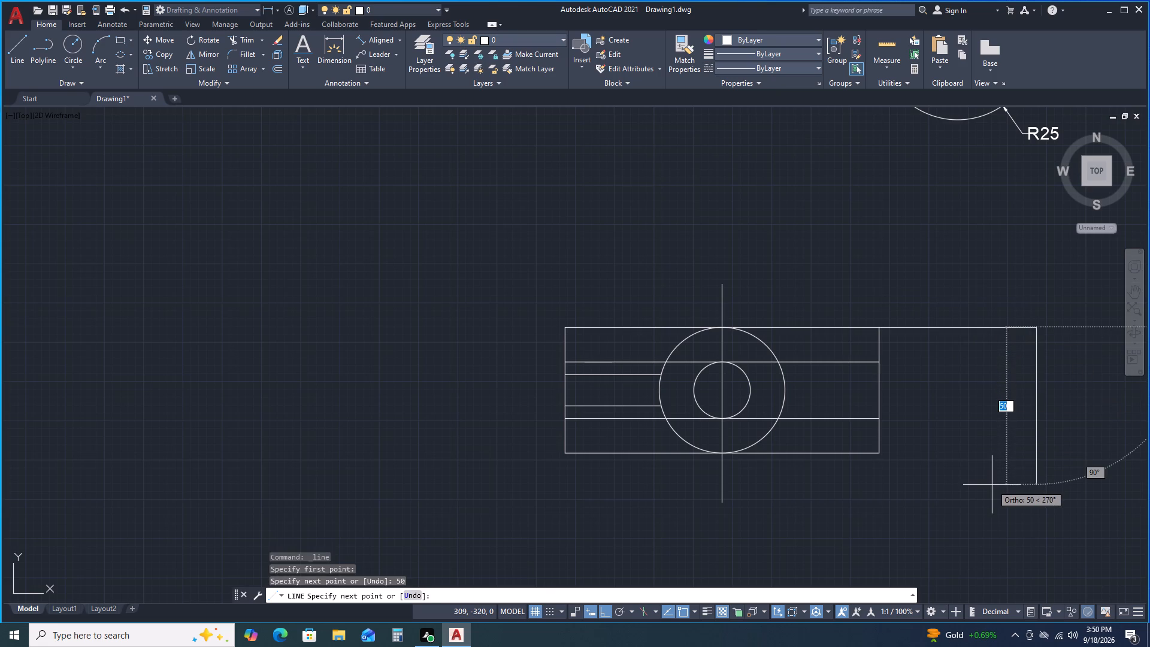
text(60)
key(Return)
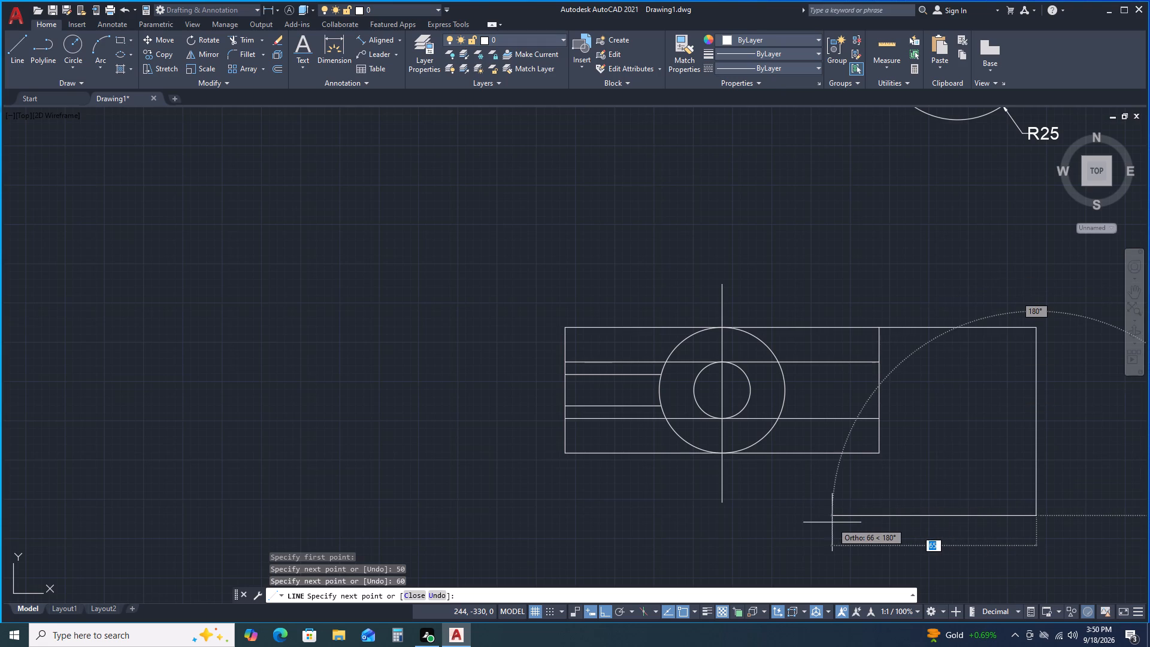
text(50)
key(Return)
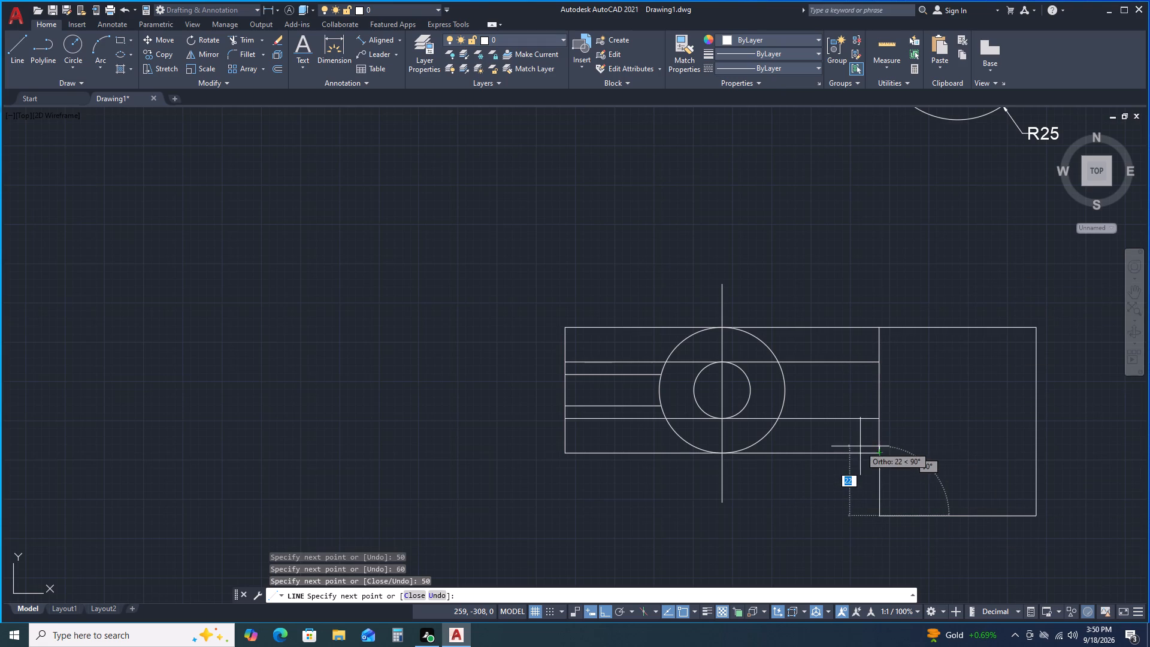
triple_click(878, 451)
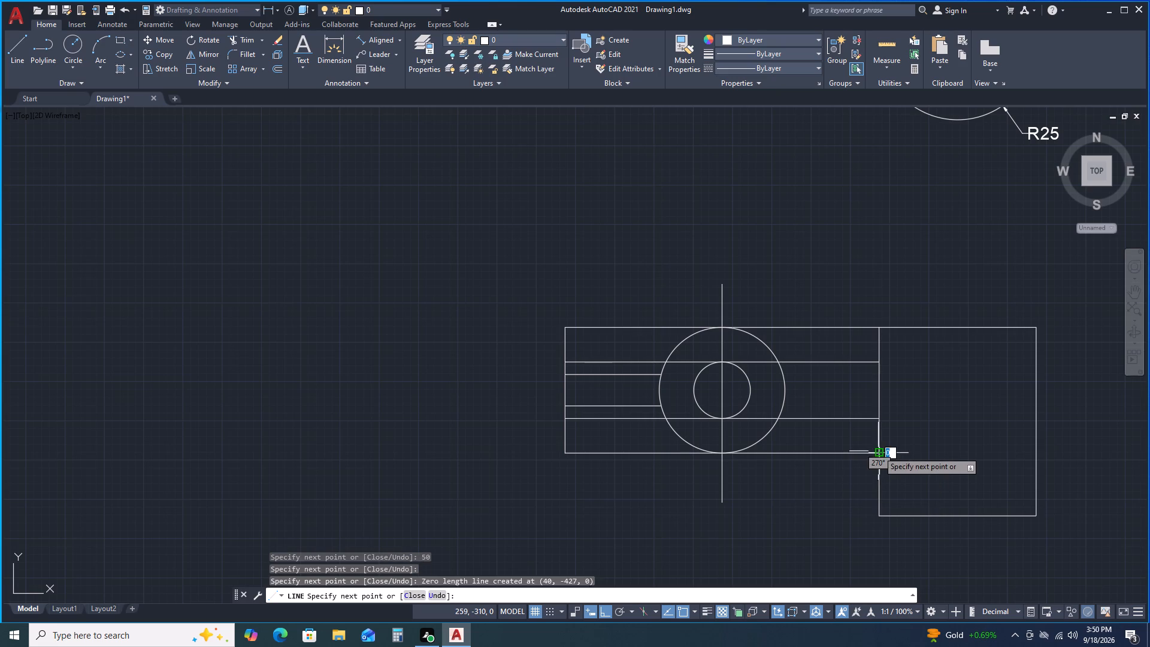
key(space)
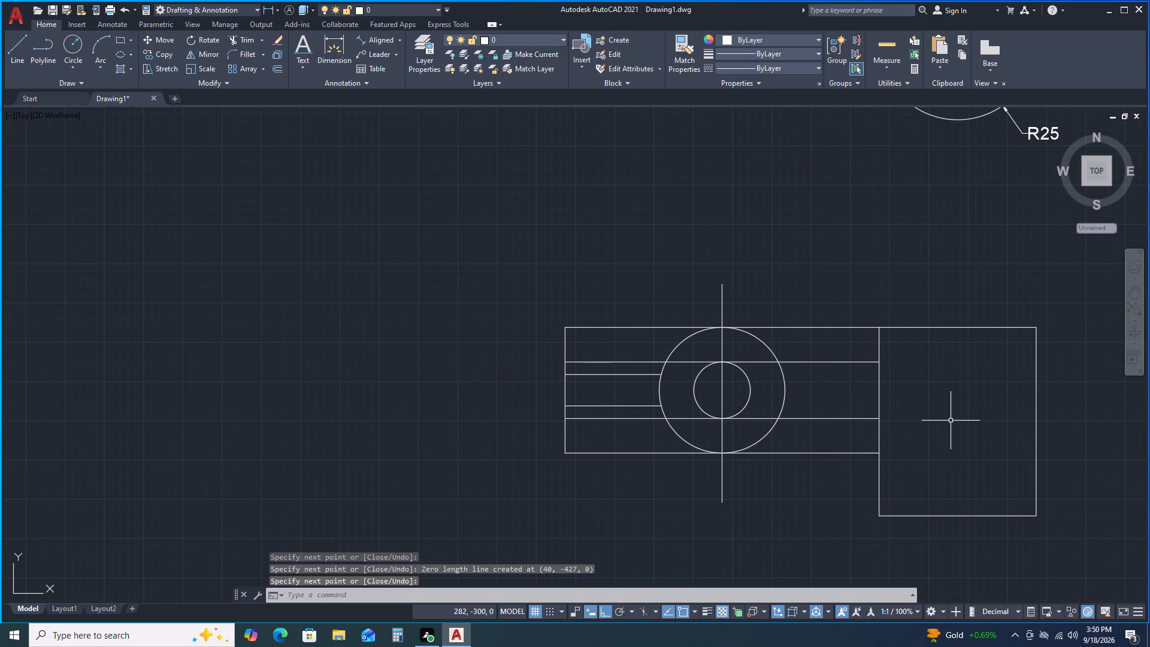
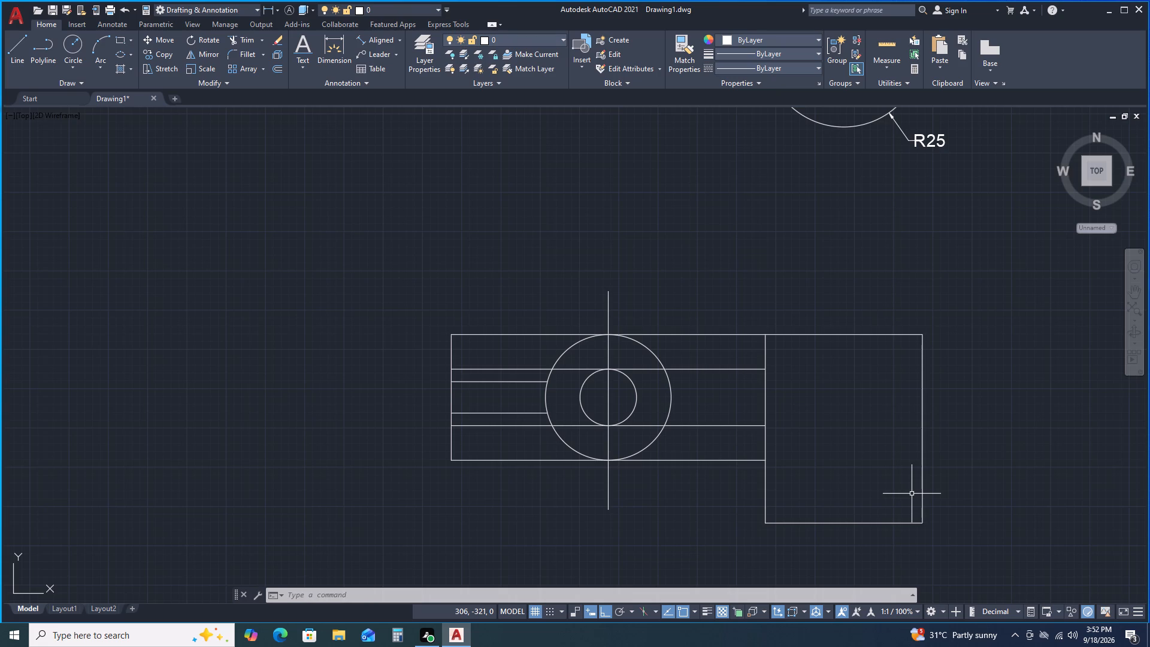
Draw a vertical centerline through the middle of the right-hand rectangle, extending slightly past its top and bottom edges.
click(18, 41)
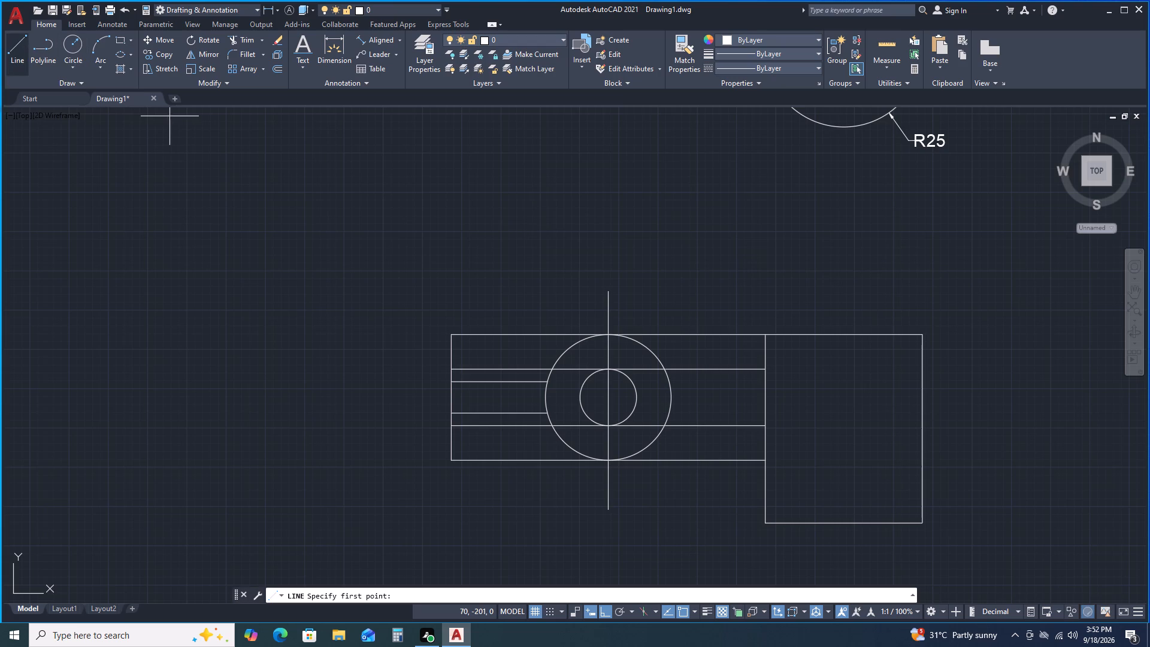
click(843, 319)
click(849, 548)
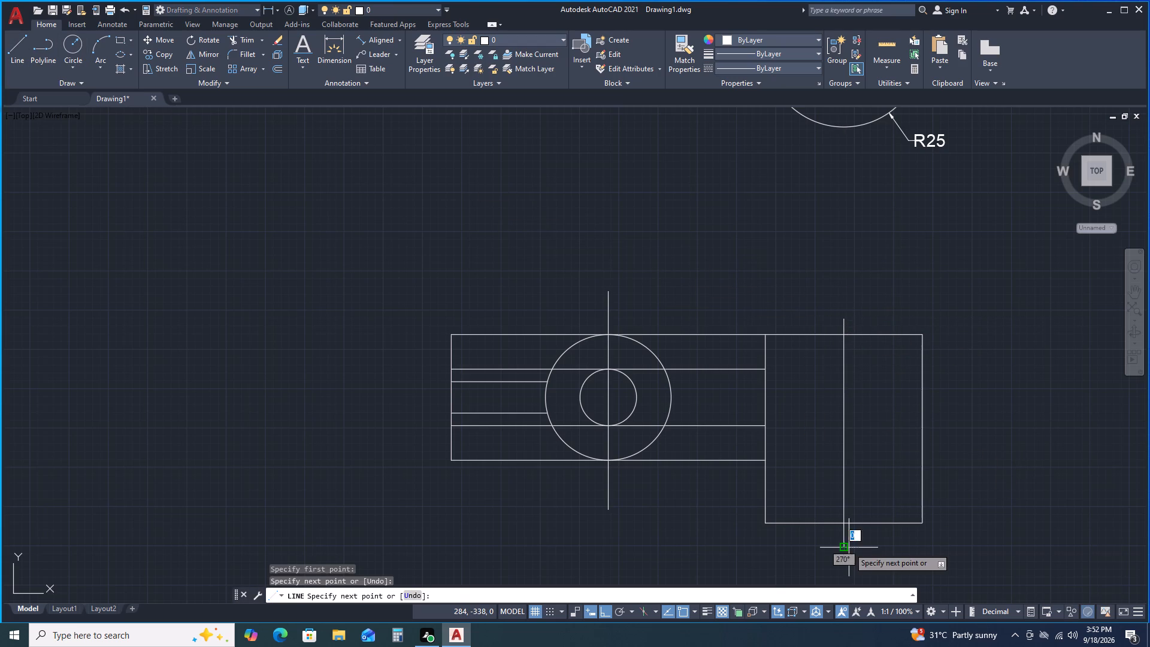
key(space)
Copy the new vertical centerline 12.5 units to each side within the right-hand rectangle.
click(871, 422)
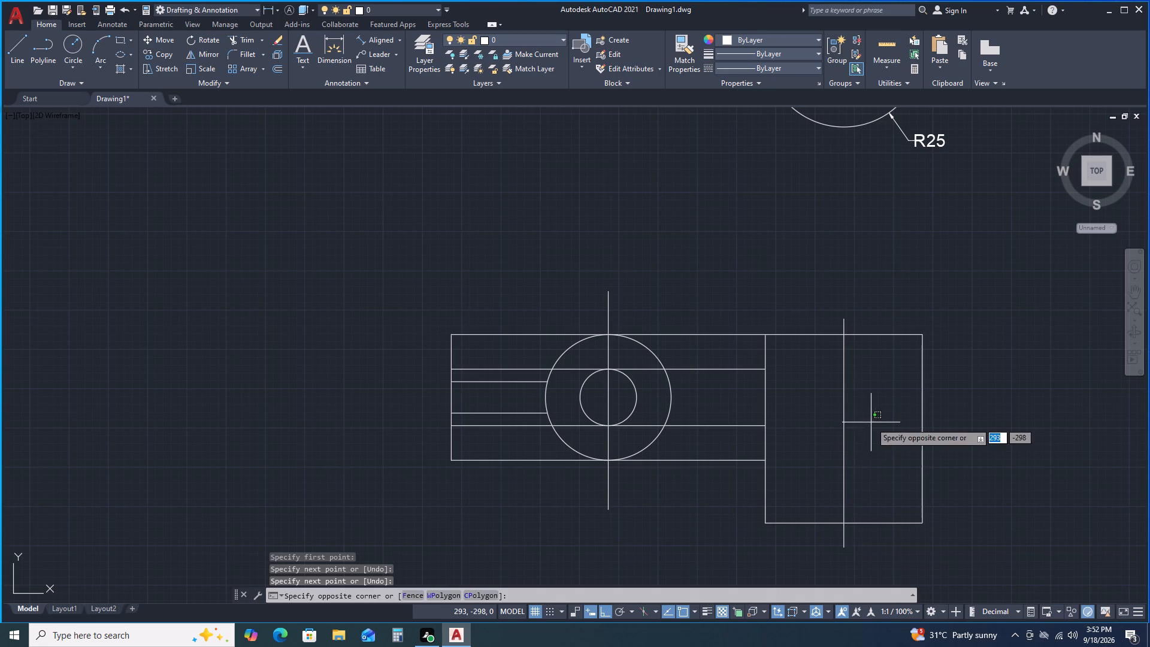
double_click(815, 407)
right_click(801, 397)
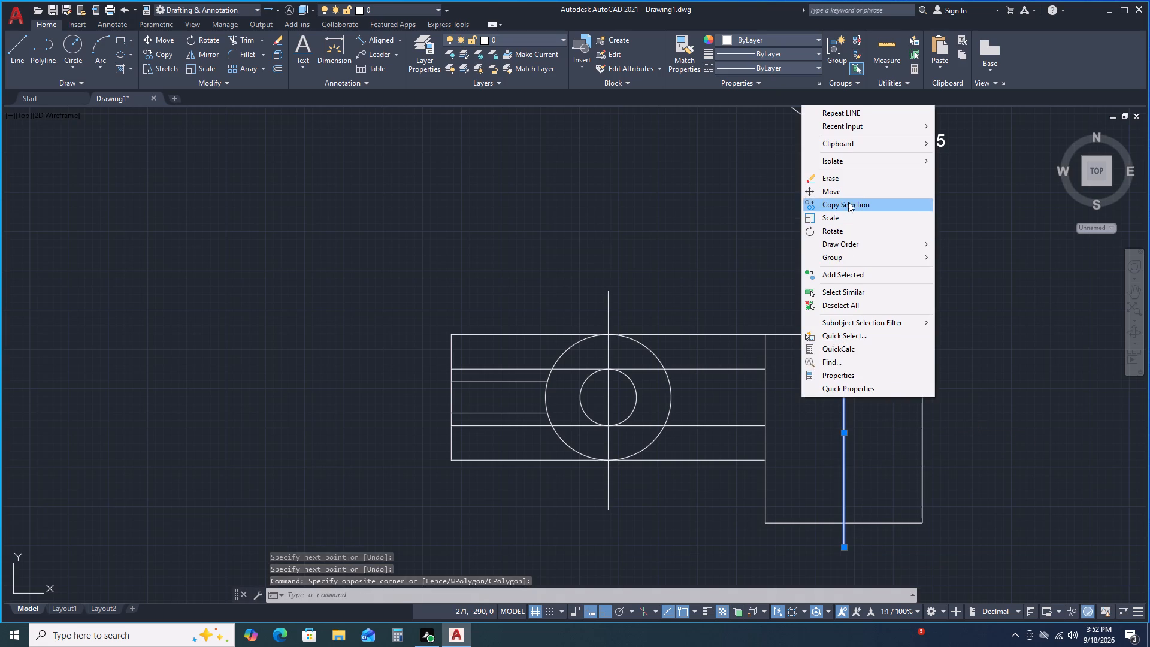
click(848, 202)
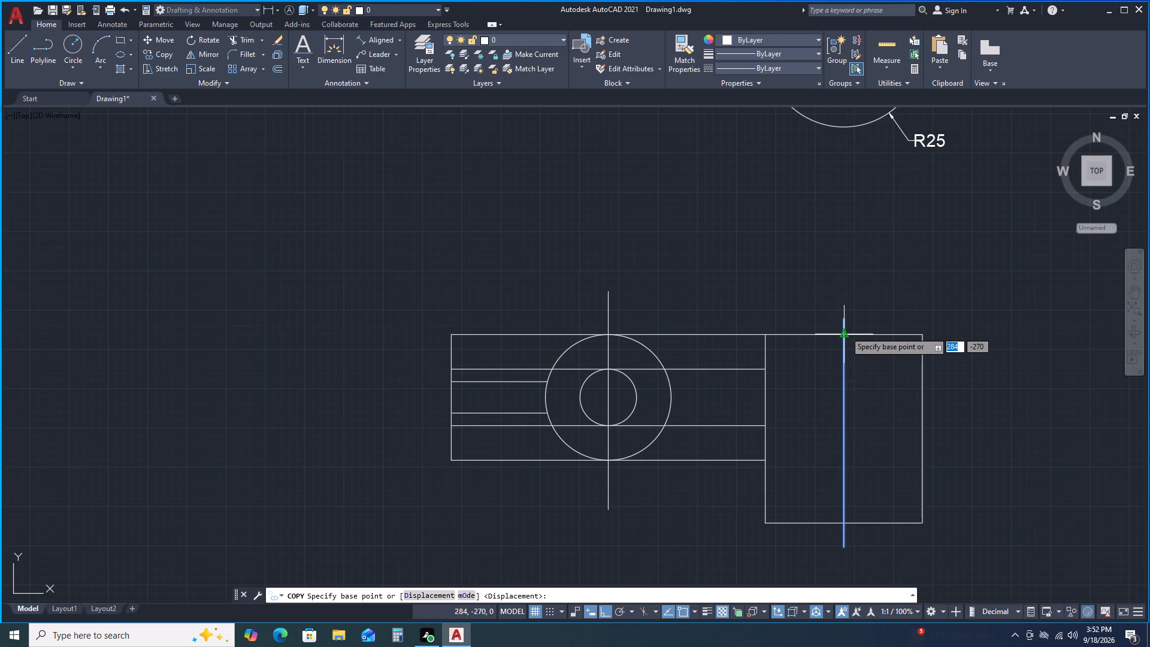
triple_click(845, 331)
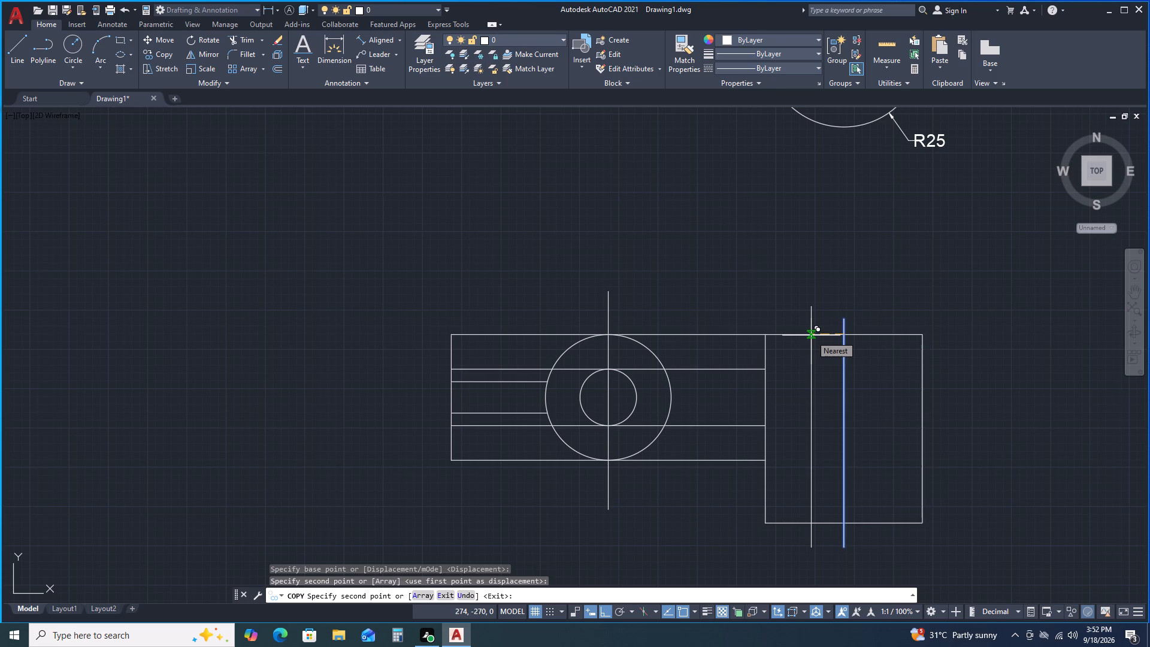
text(12.5)
key(Return)
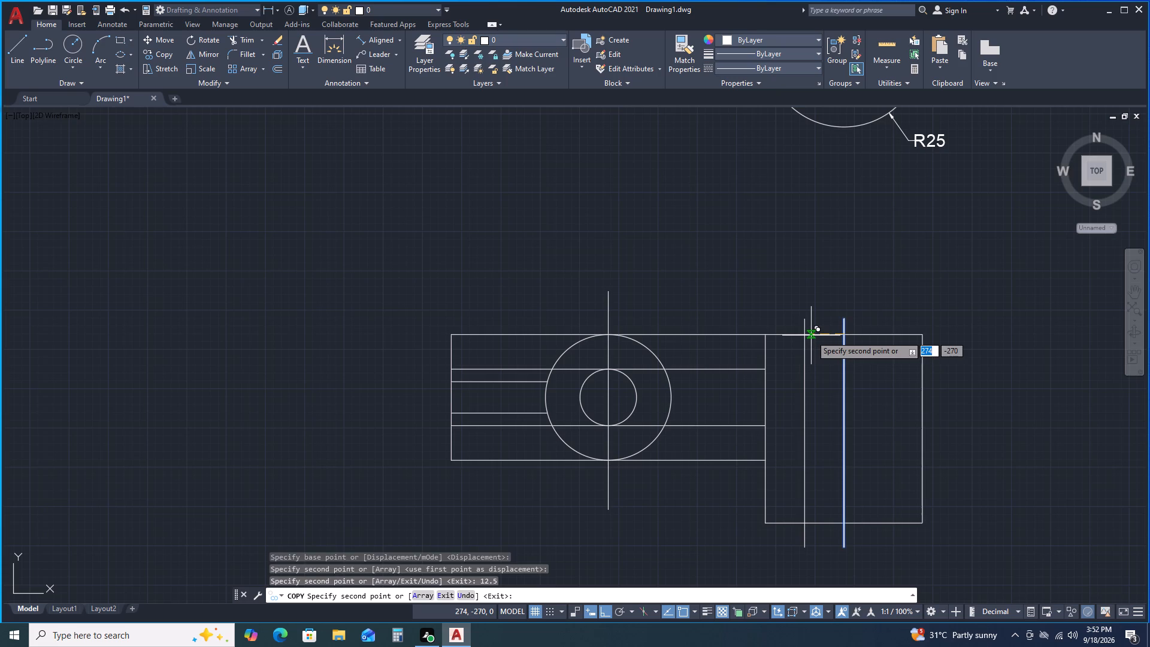
text(12.5)
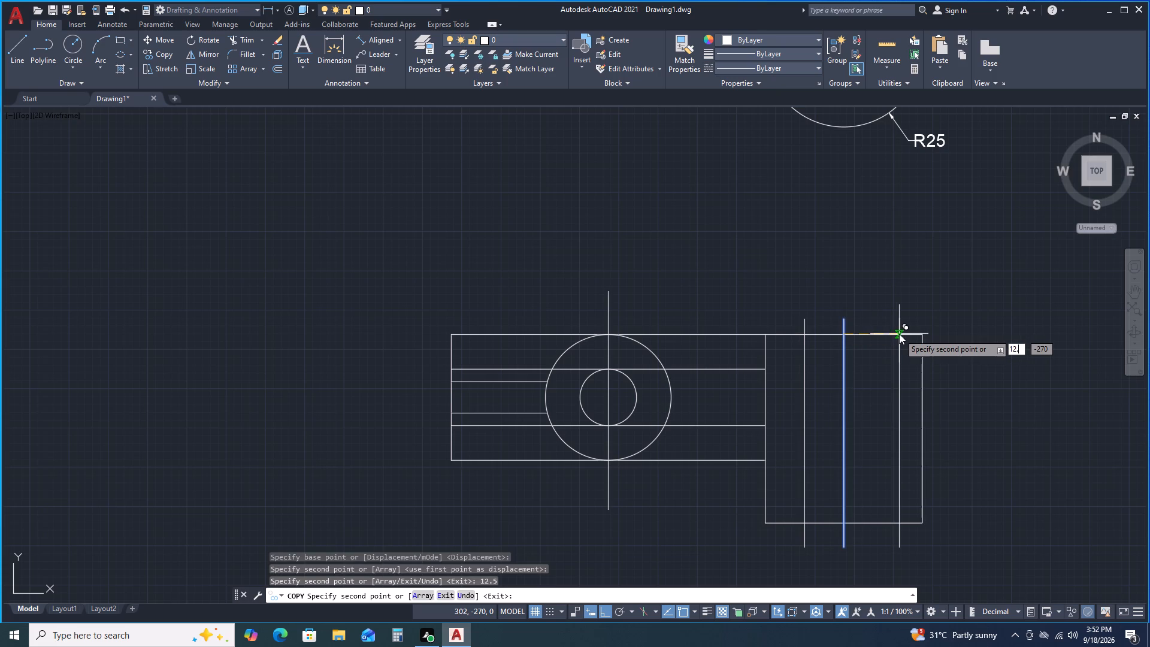
key(Return)
key(space)
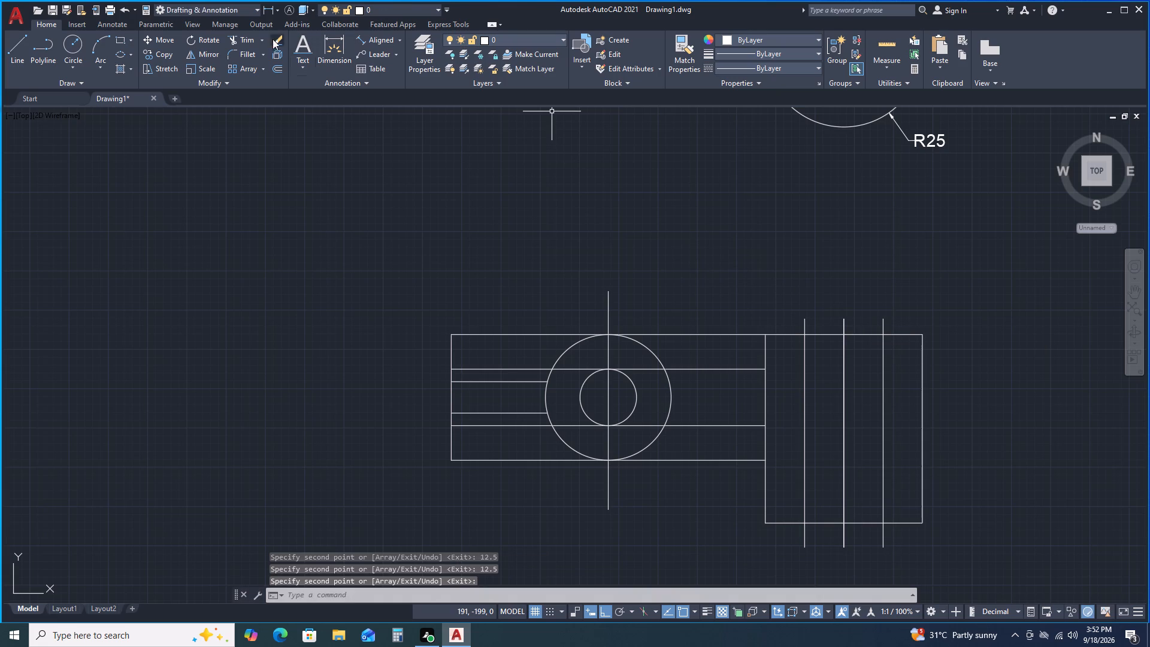
Trim the overhanging ends of both copied vertical lines at the rectangle's top and bottom edges.
double_click(242, 38)
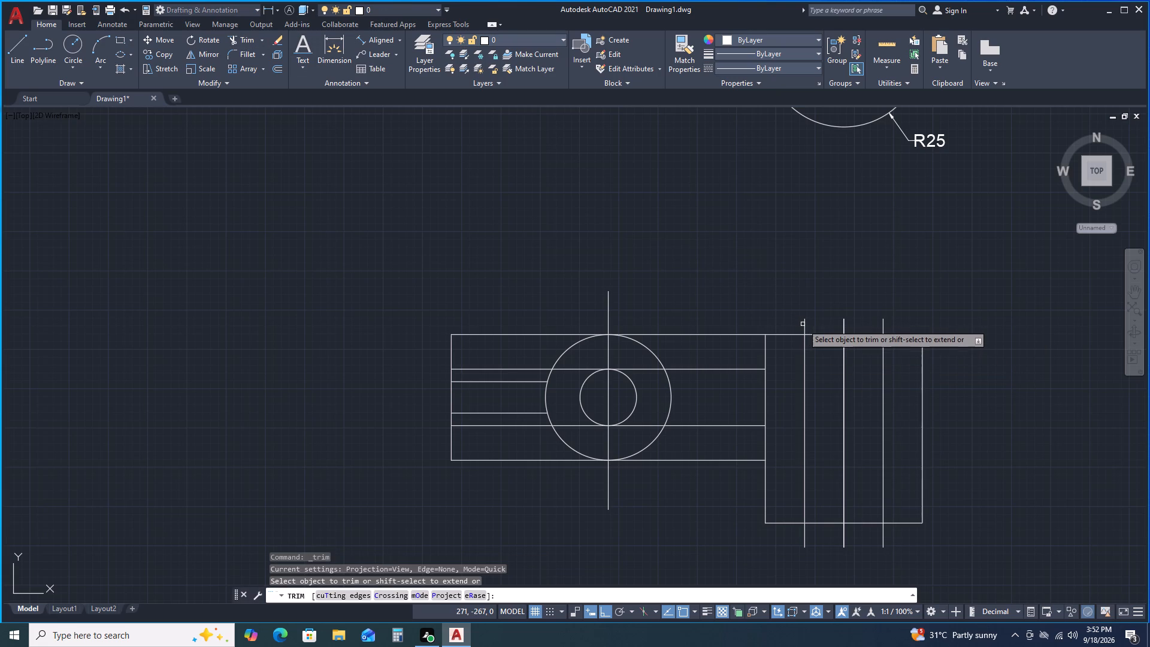
click(804, 326)
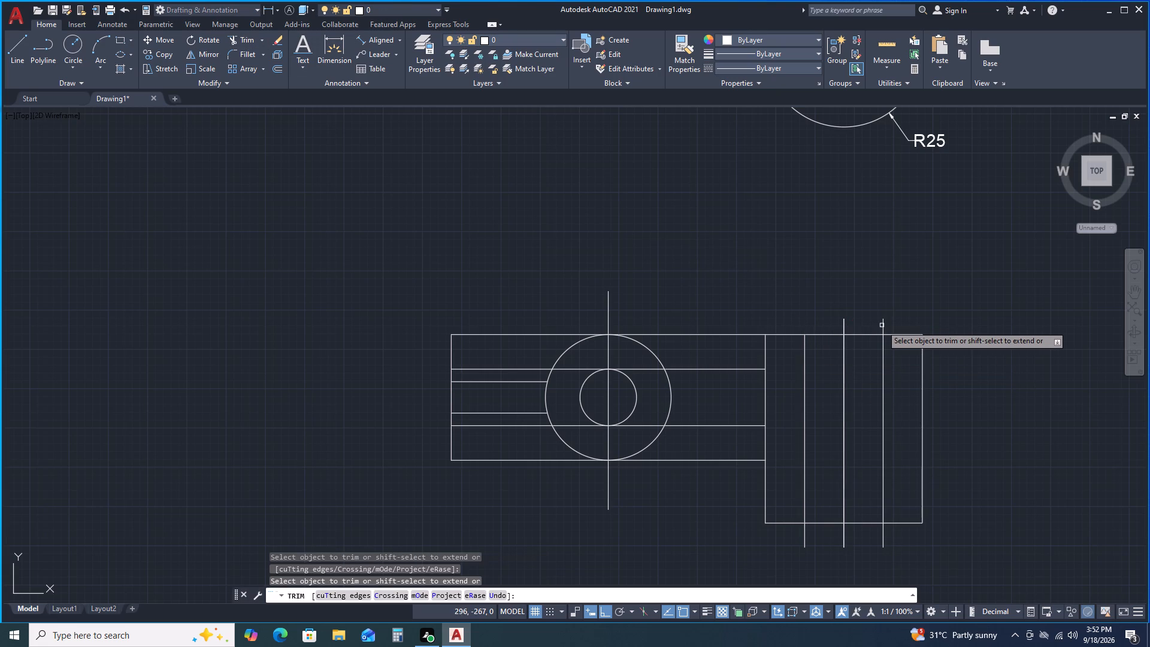
click(883, 325)
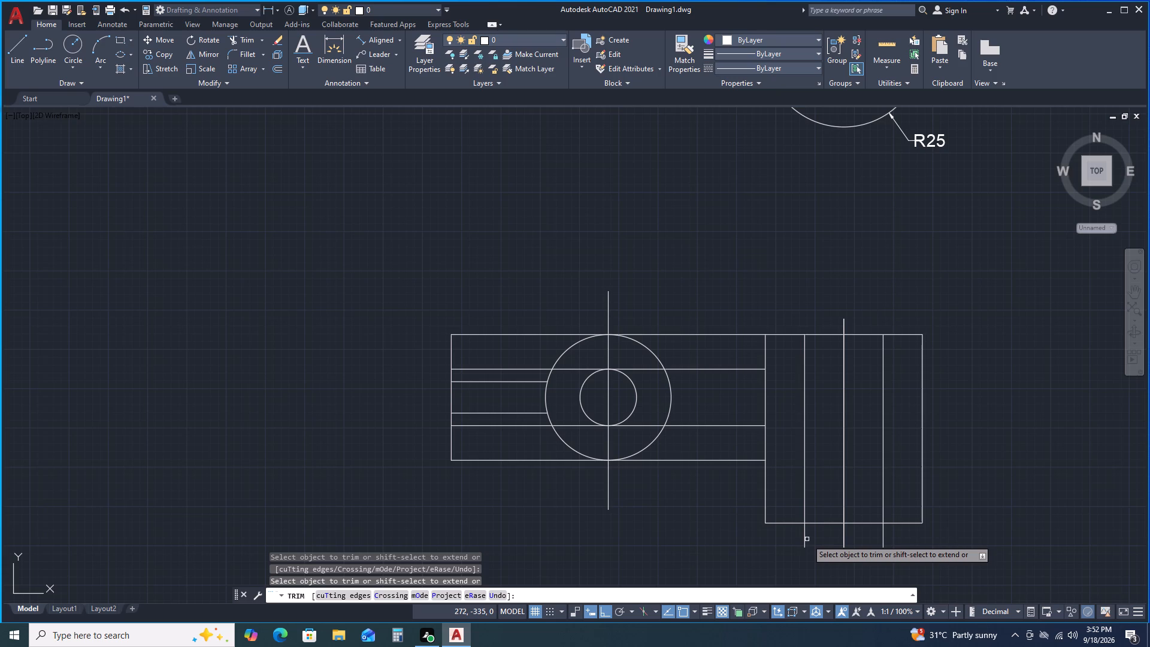
double_click(806, 534)
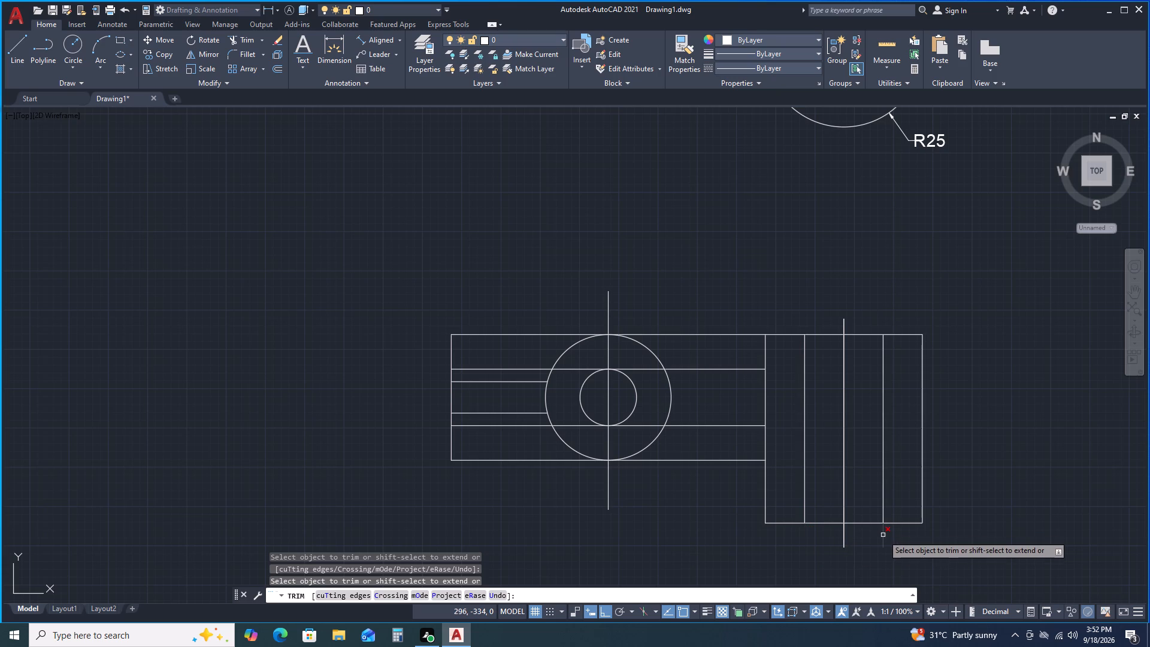
click(883, 535)
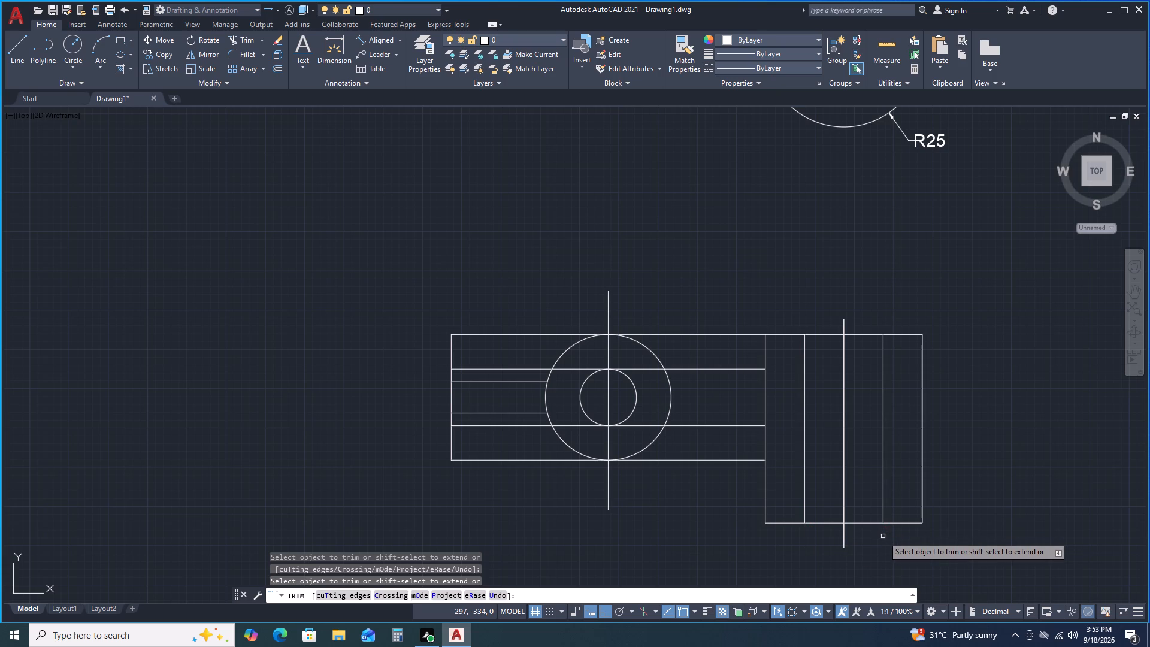
key(space)
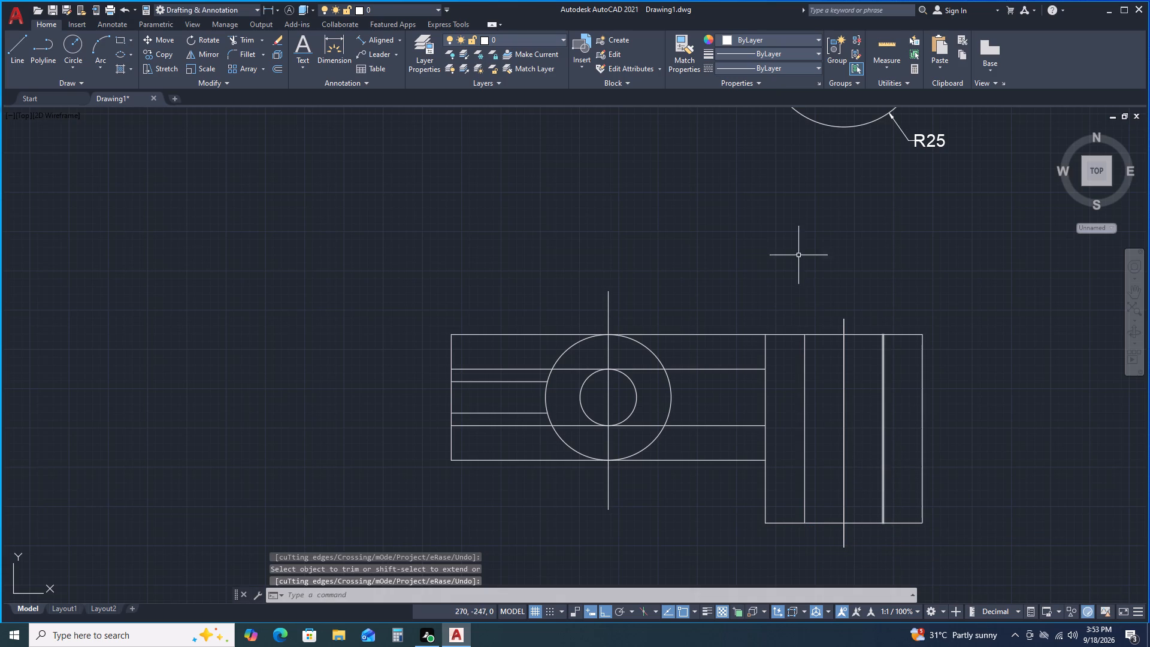
Match the front view's dashed hidden-line properties onto the two long horizontal inner lines and the two offset vertical lines of the lower view.
click(694, 64)
middle_drag(694, 182, 695, 286)
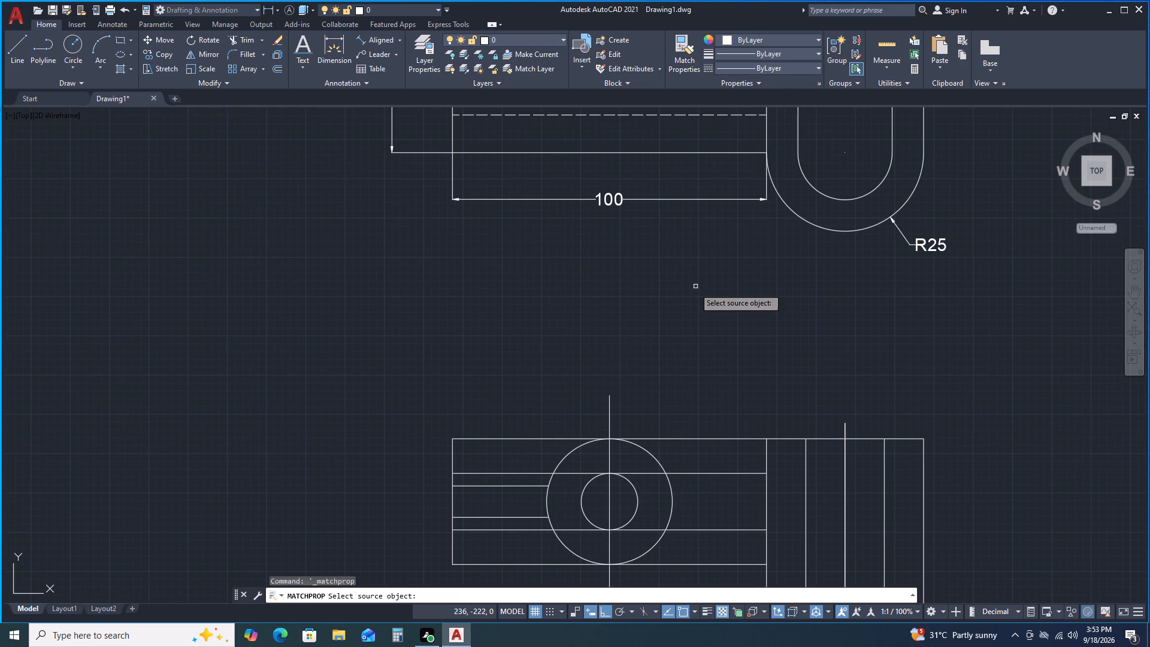
double_click(651, 116)
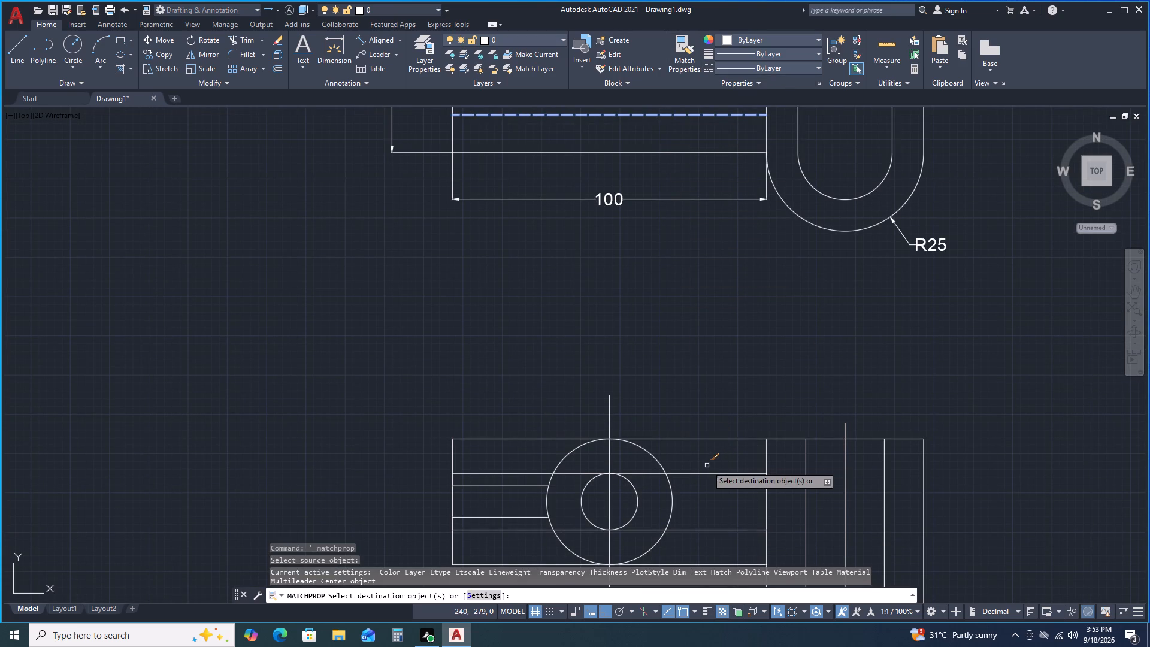
double_click(711, 475)
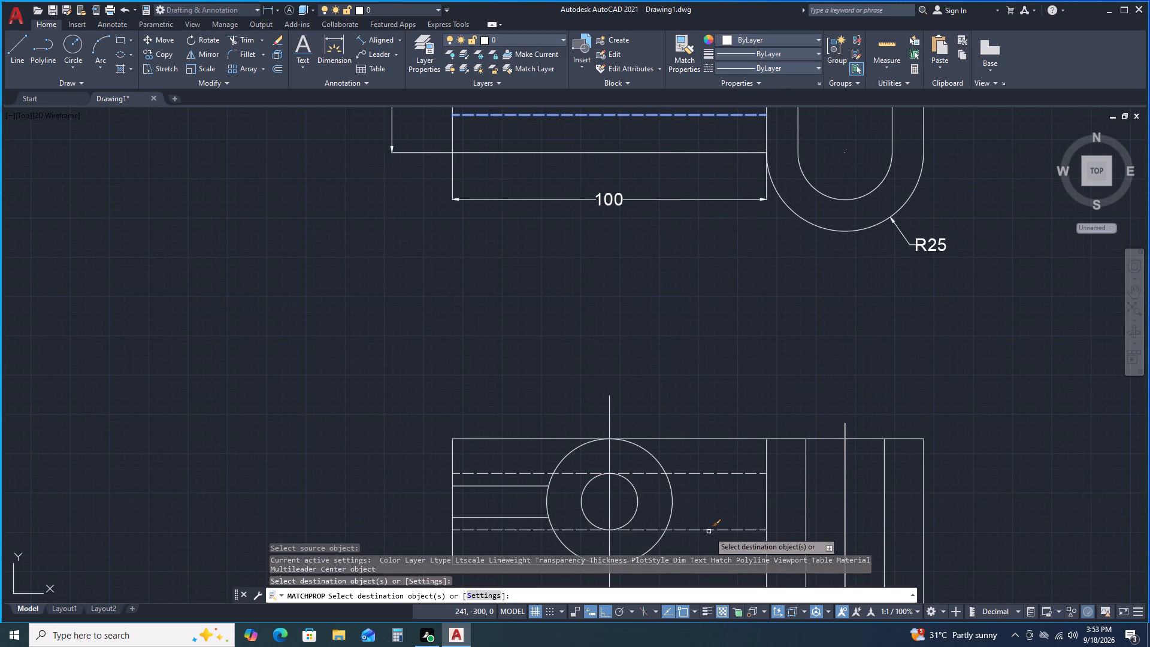
double_click(709, 531)
click(806, 489)
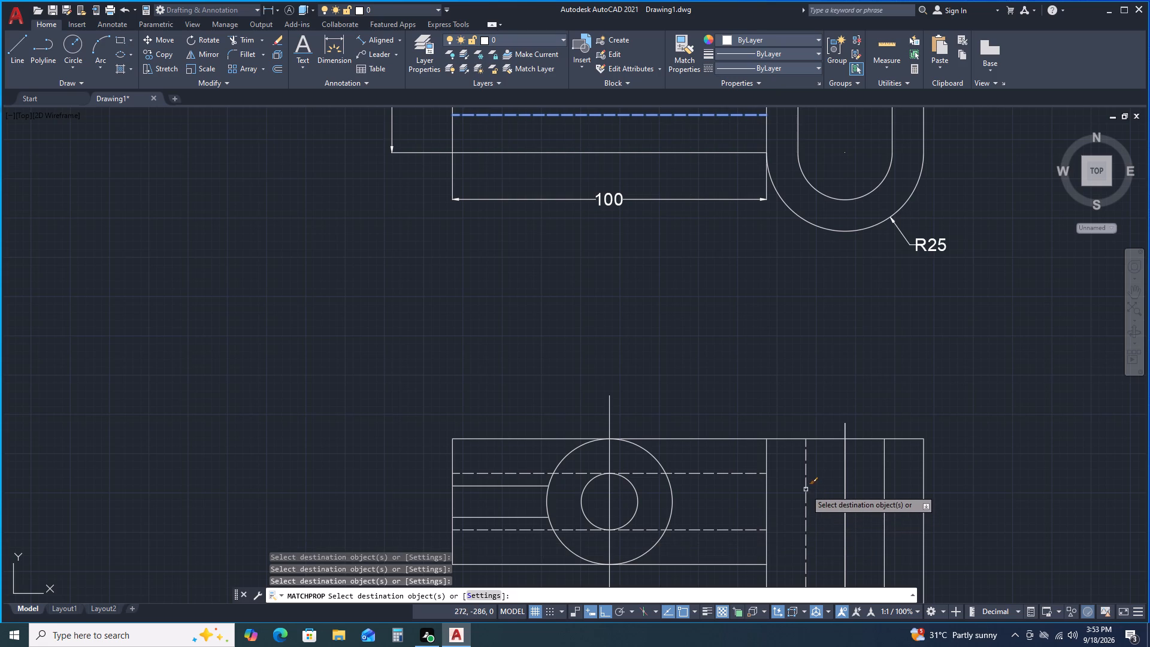
double_click(885, 494)
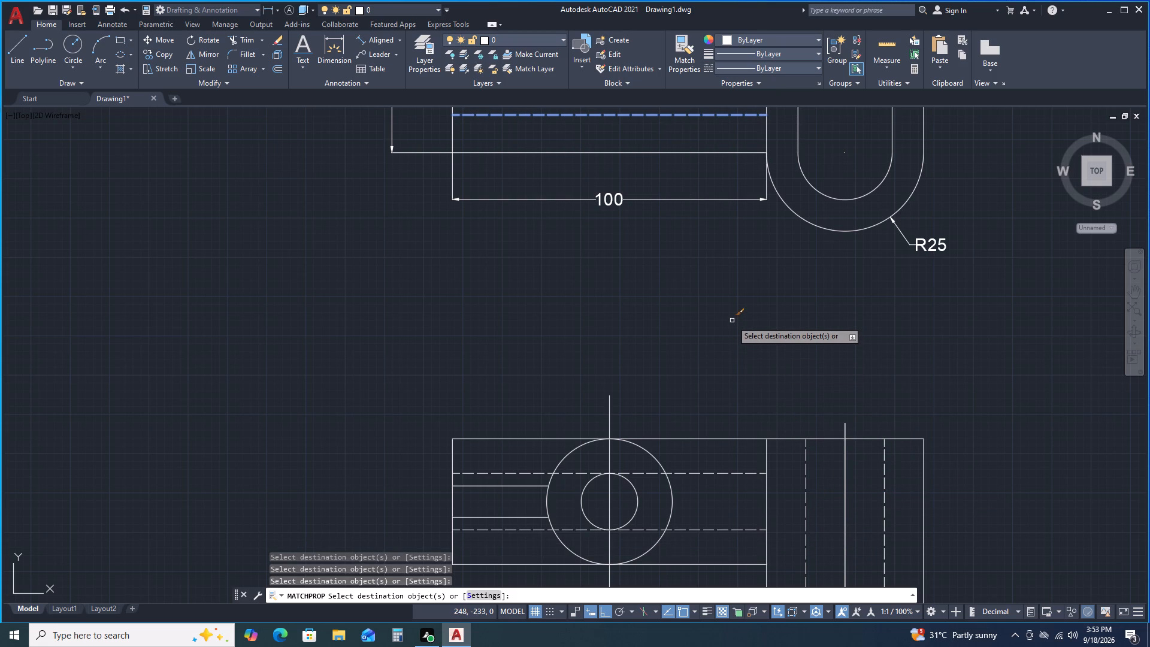
key(space)
Draw a horizontal centerline through the concentric circles' center, from outside the left edge to just past the large circle.
middle_drag(725, 316, 662, 211)
middle_click(661, 207)
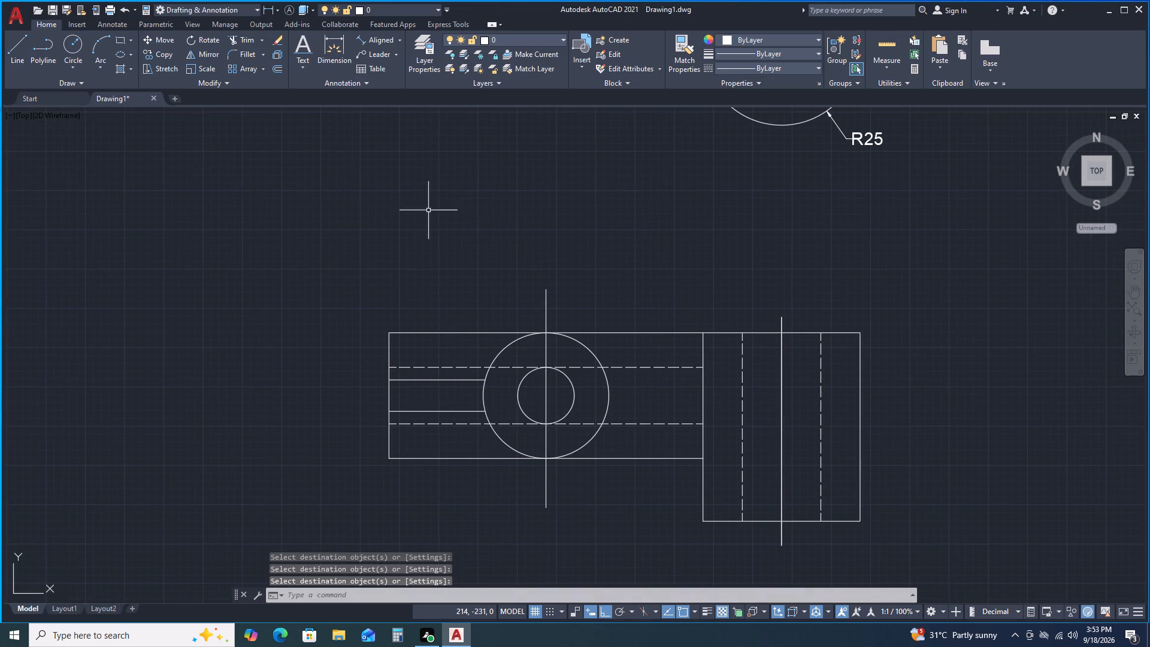
click(15, 44)
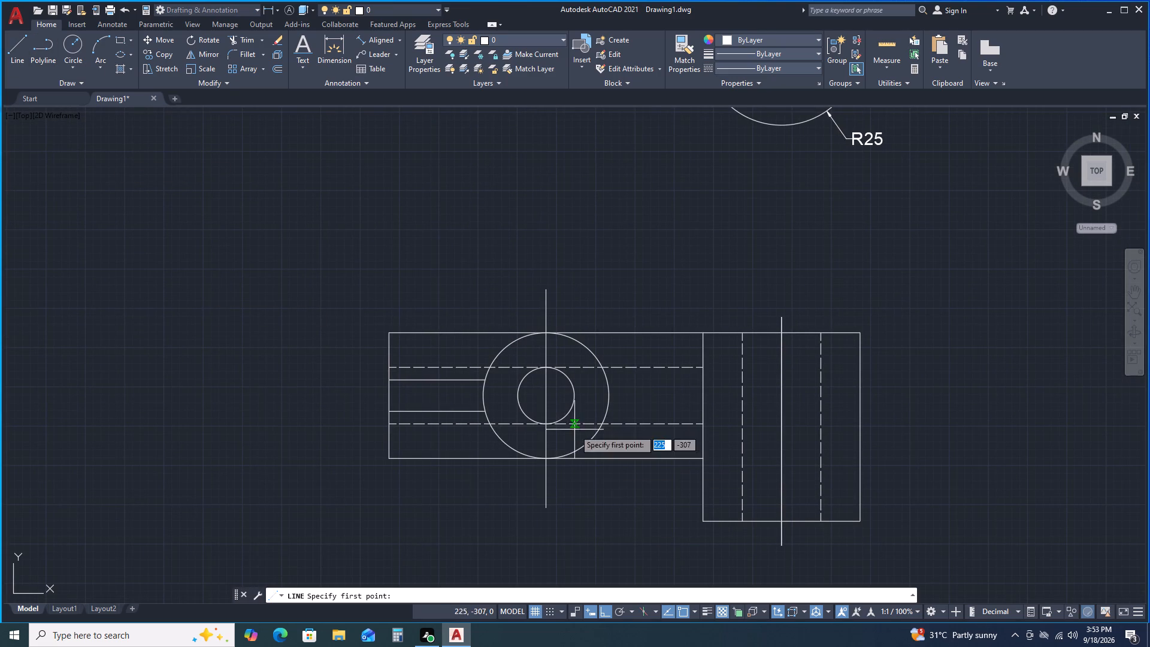
double_click(371, 395)
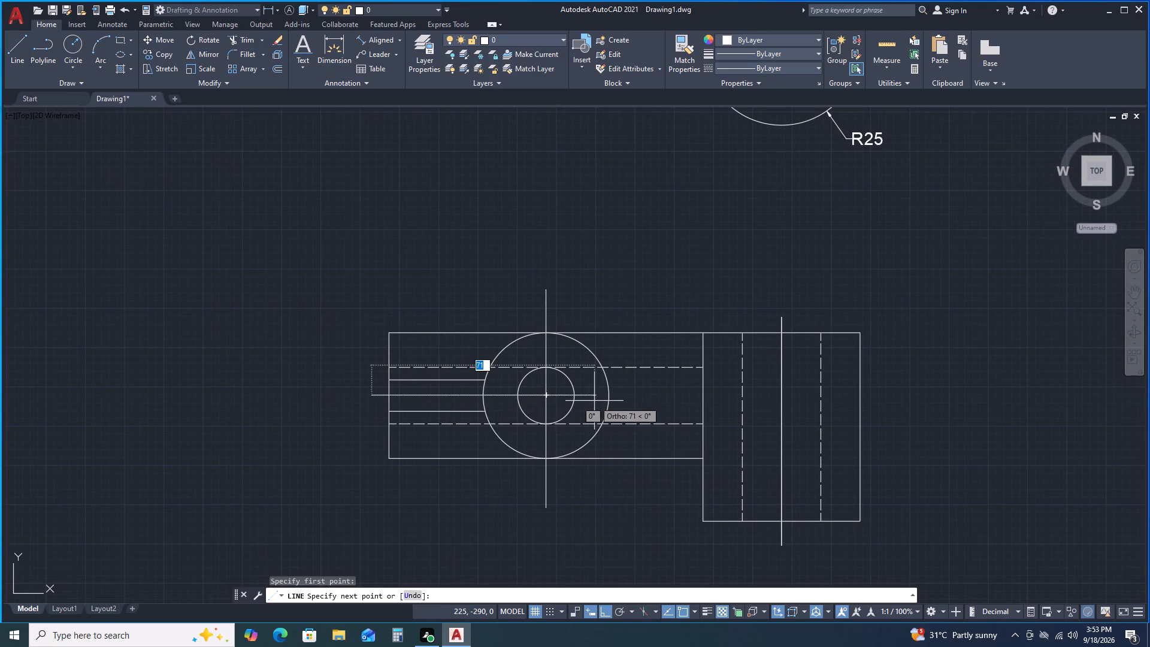
double_click(635, 396)
key(space)
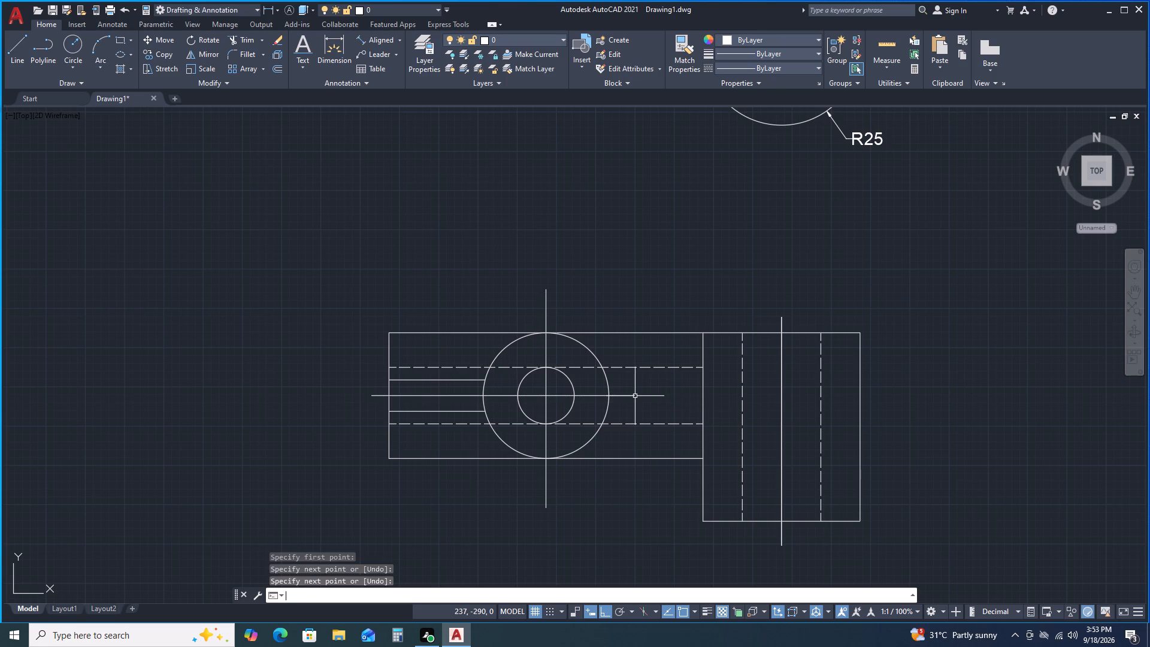
Match the upper view's dash-dot centerline properties onto the circles' horizontal centerline and the right-hand rectangle's vertical centerline.
middle_drag(662, 123, 647, 156)
middle_drag(623, 213, 588, 315)
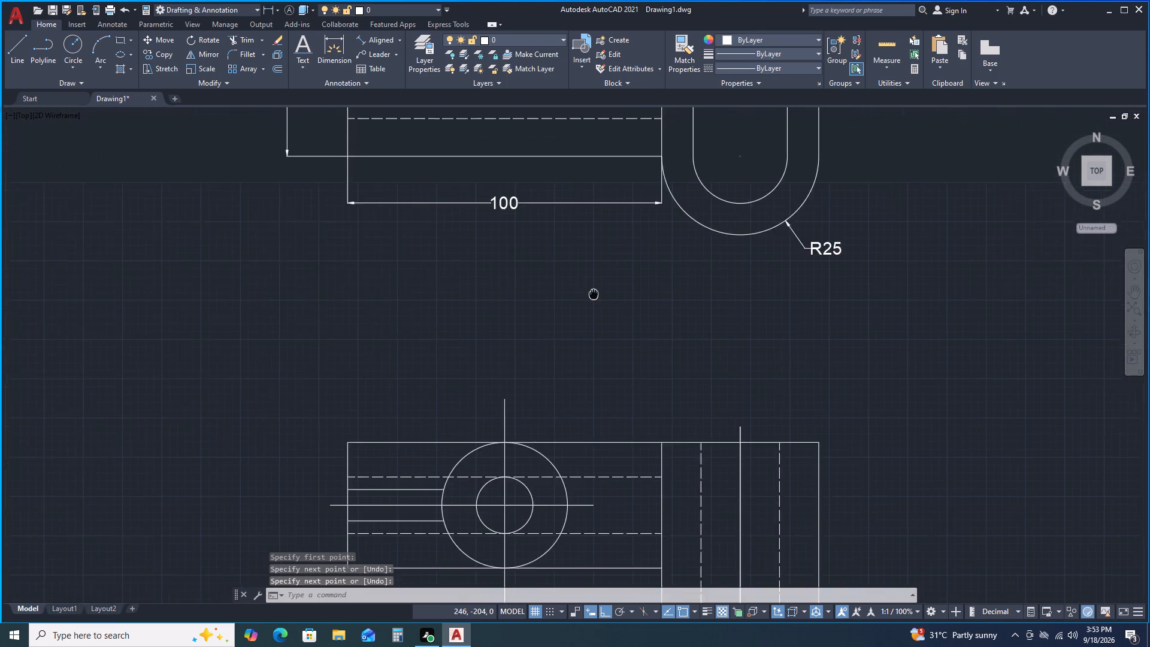
middle_drag(588, 315, 576, 363)
middle_click(576, 363)
scroll(576, 362, down, 1)
middle_drag(583, 212, 559, 330)
middle_click(559, 330)
double_click(682, 59)
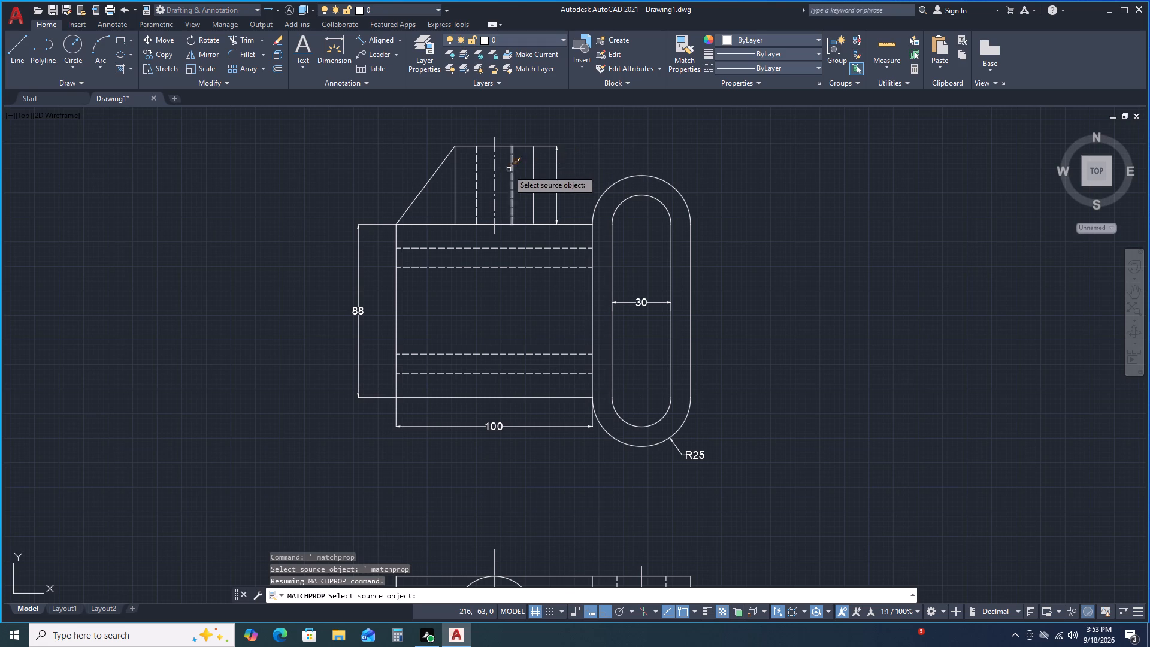
click(495, 184)
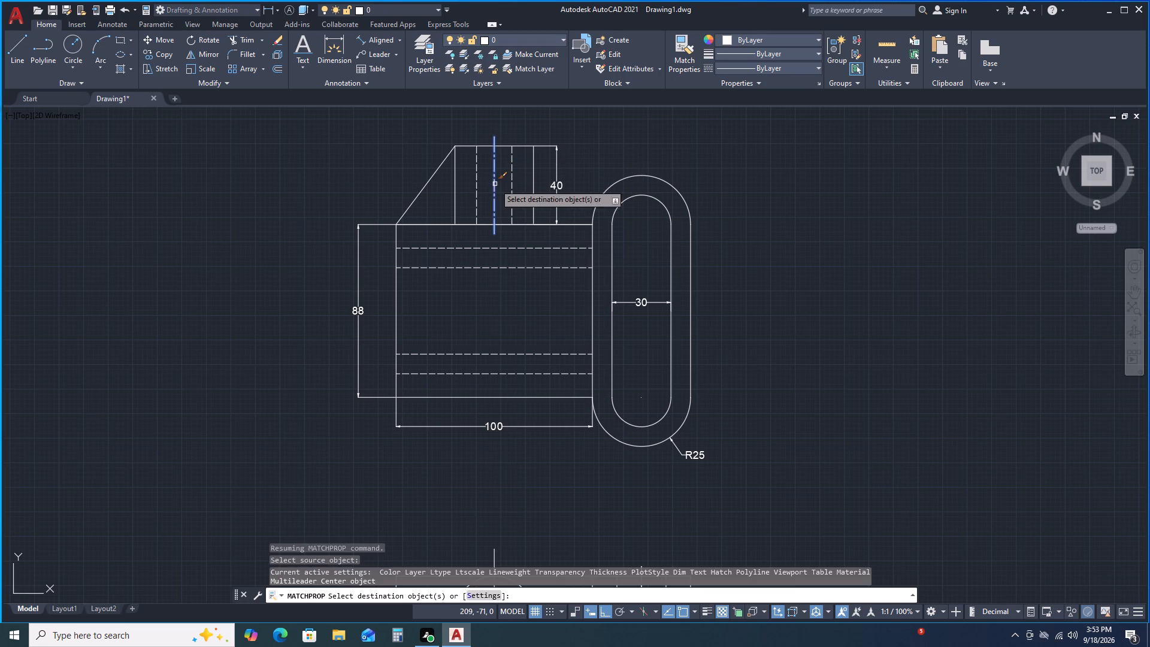
middle_drag(513, 303, 510, 34)
middle_click(510, 34)
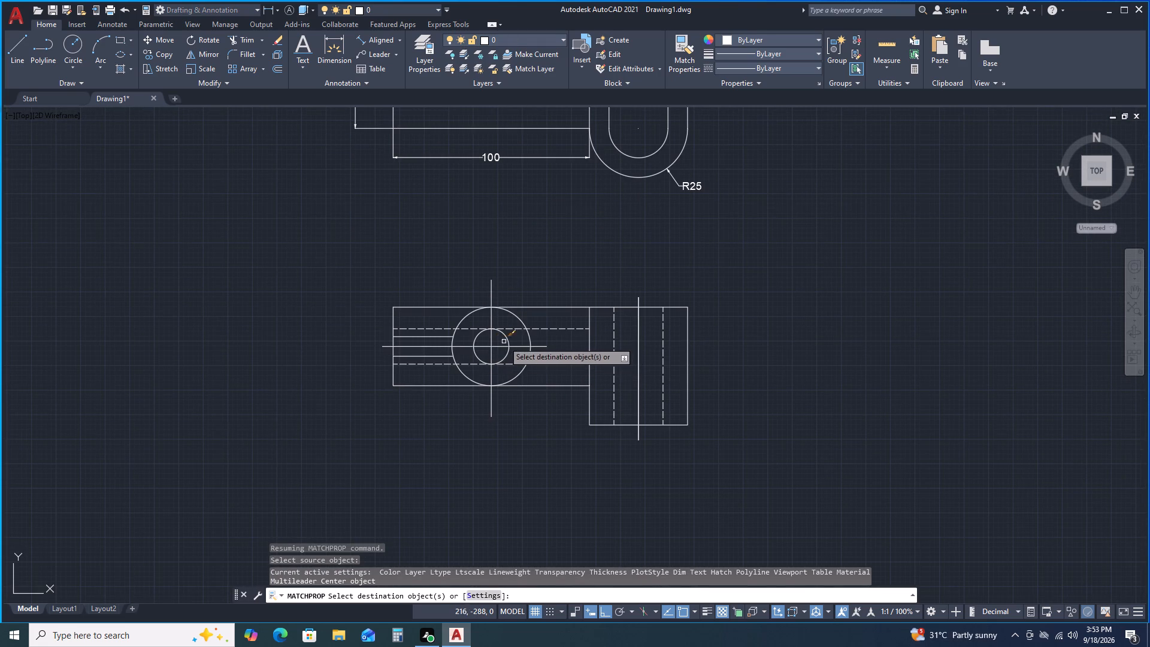
double_click(523, 347)
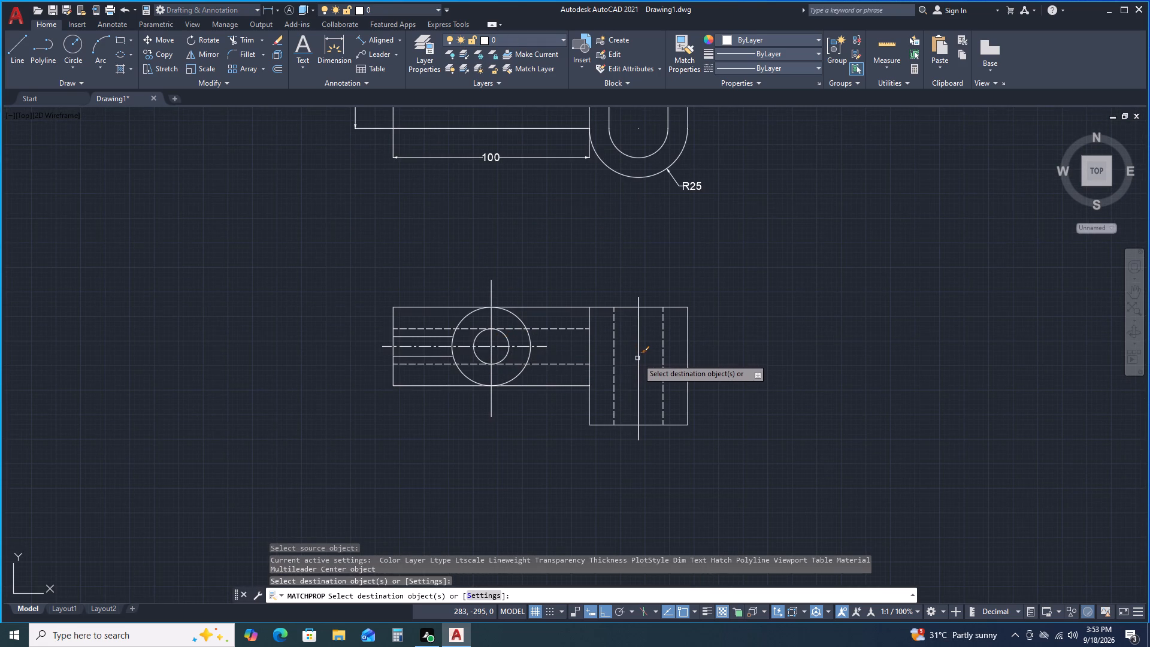
double_click(638, 360)
key(space)
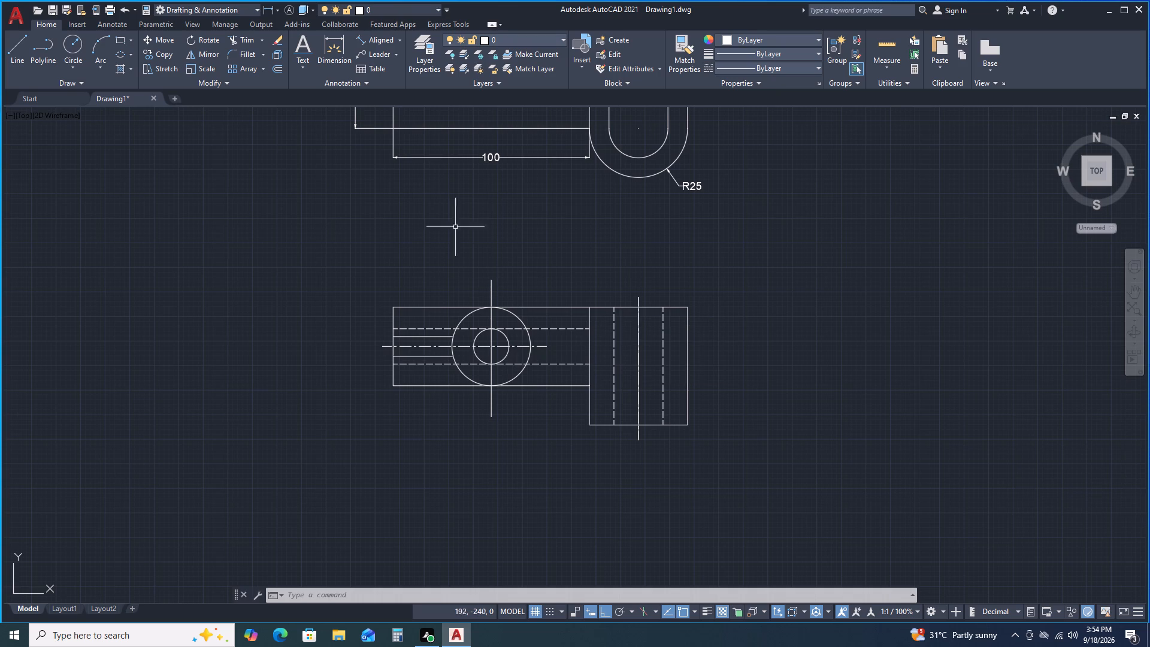
Dimension the left edge height of the lower view, placing the dimension to the left of the part.
click(337, 49)
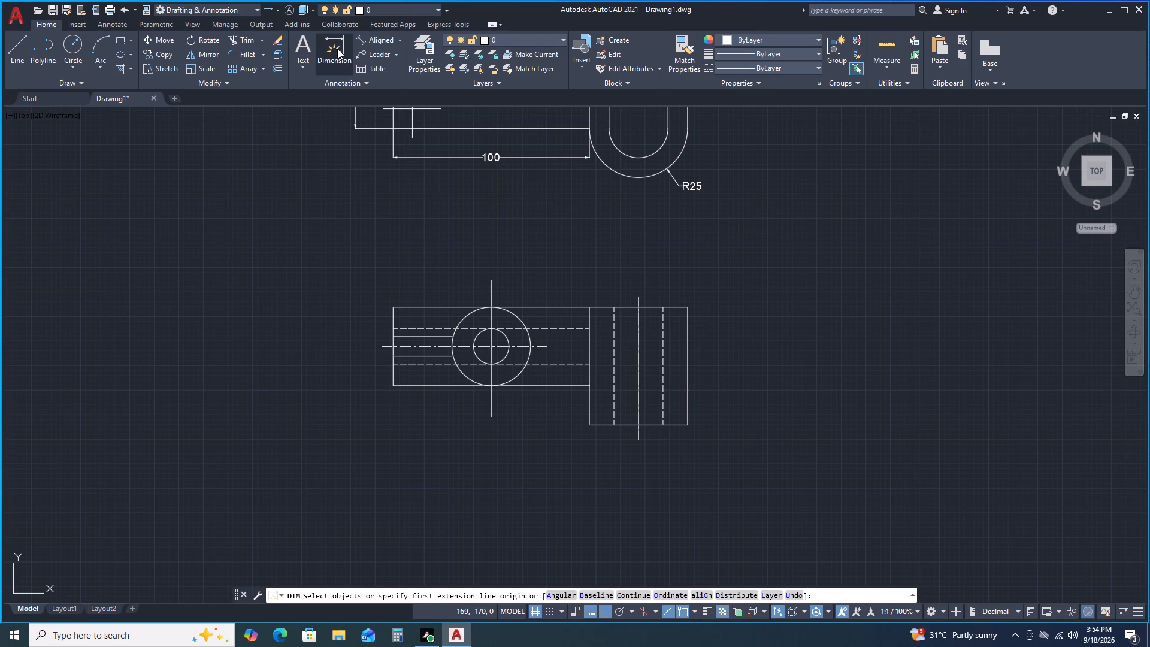
click(392, 321)
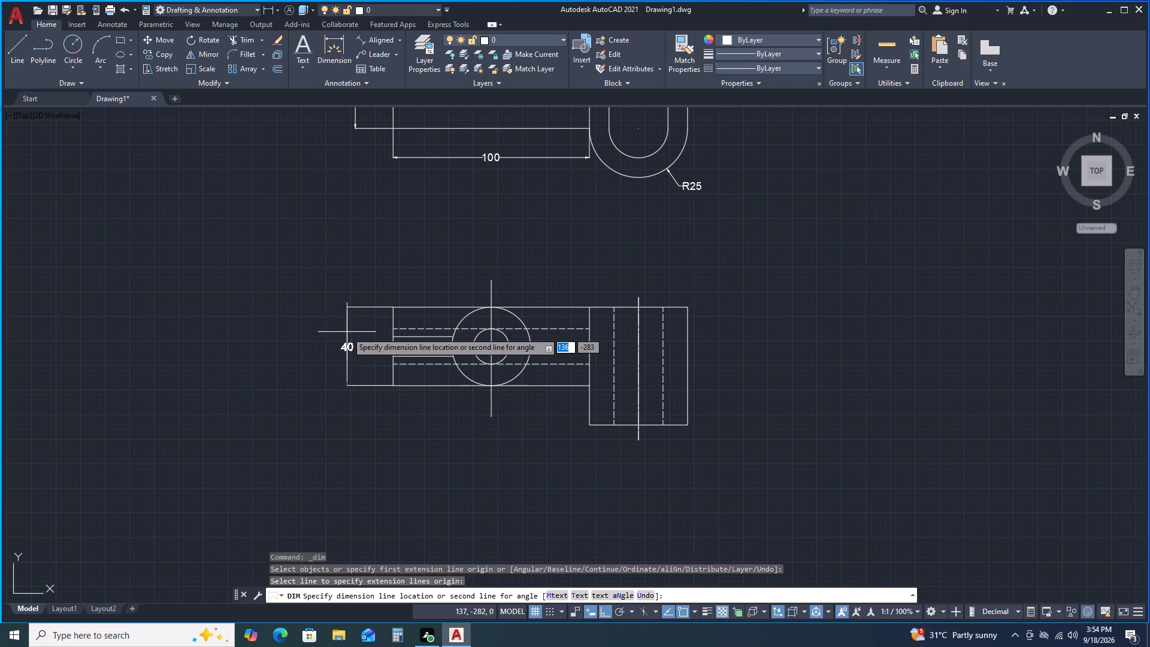
double_click(341, 334)
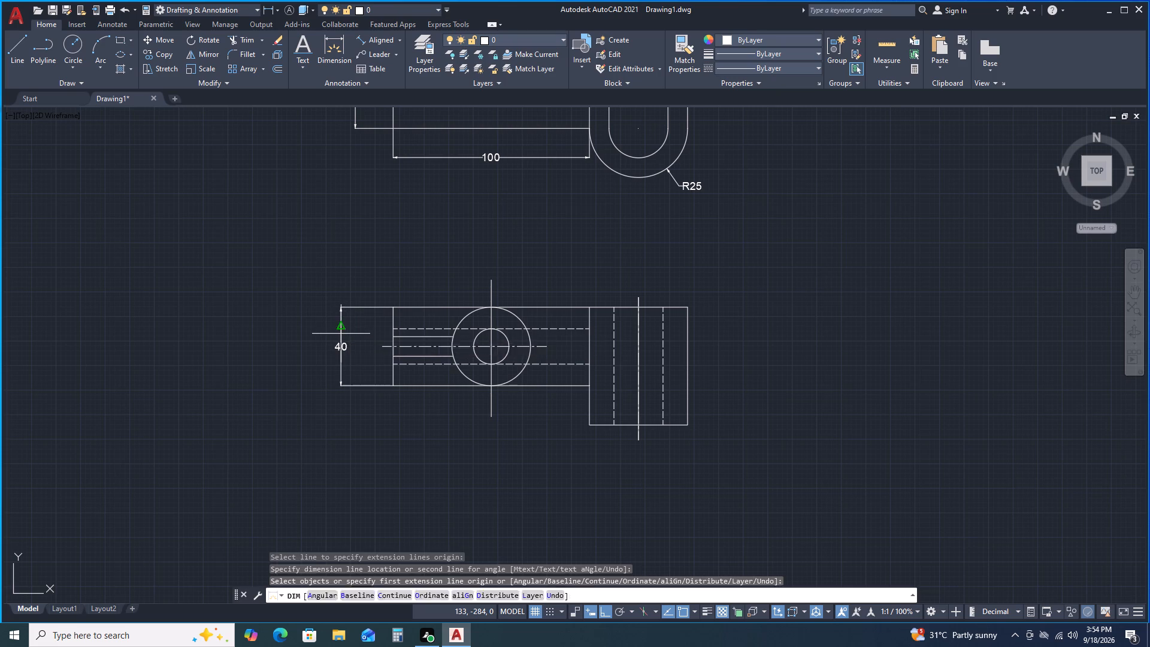
Dimension the vertical gap between the two short horizontal lines left of the circles, placing the dimension inside the overall left-edge height dimension.
click(391, 337)
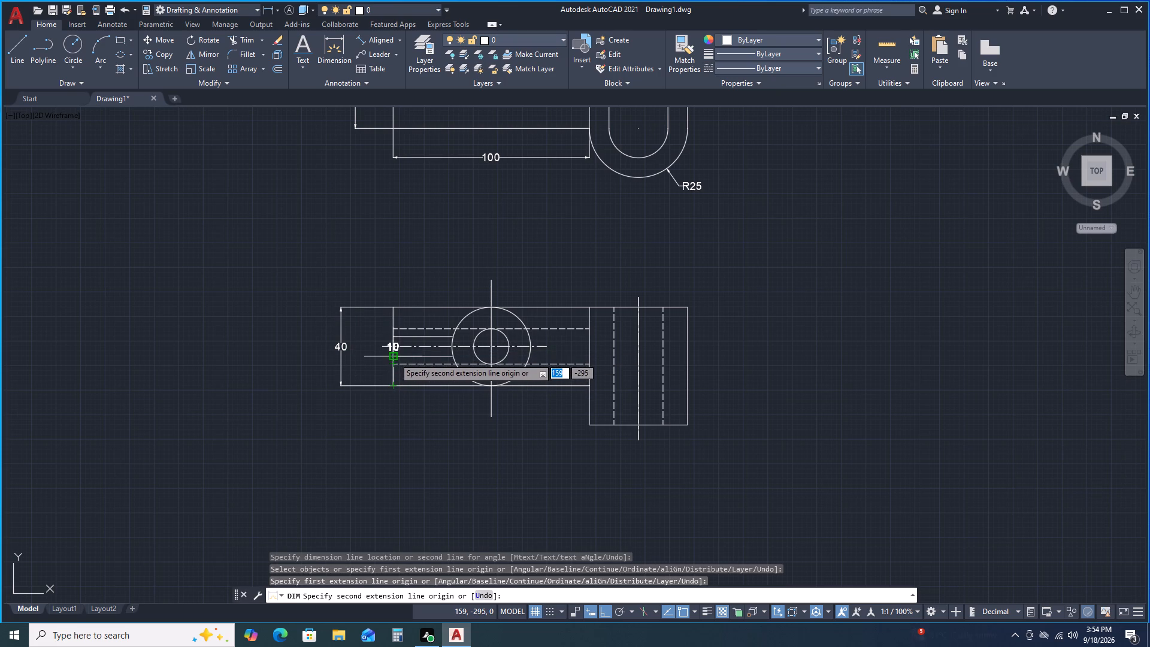
click(394, 358)
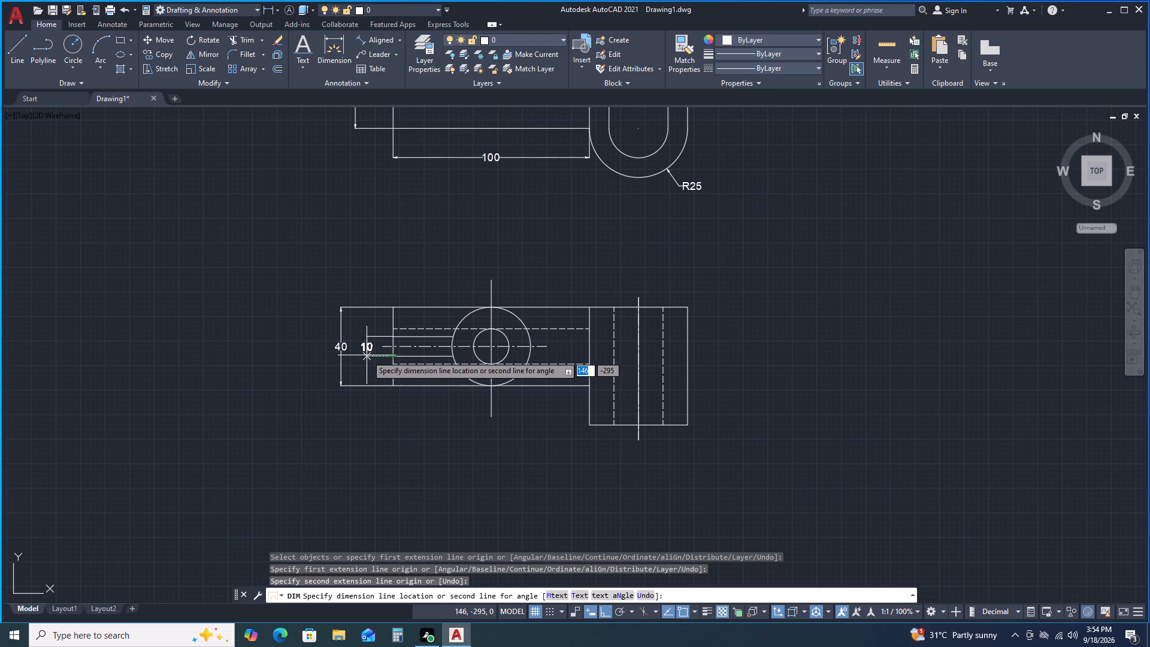
double_click(367, 355)
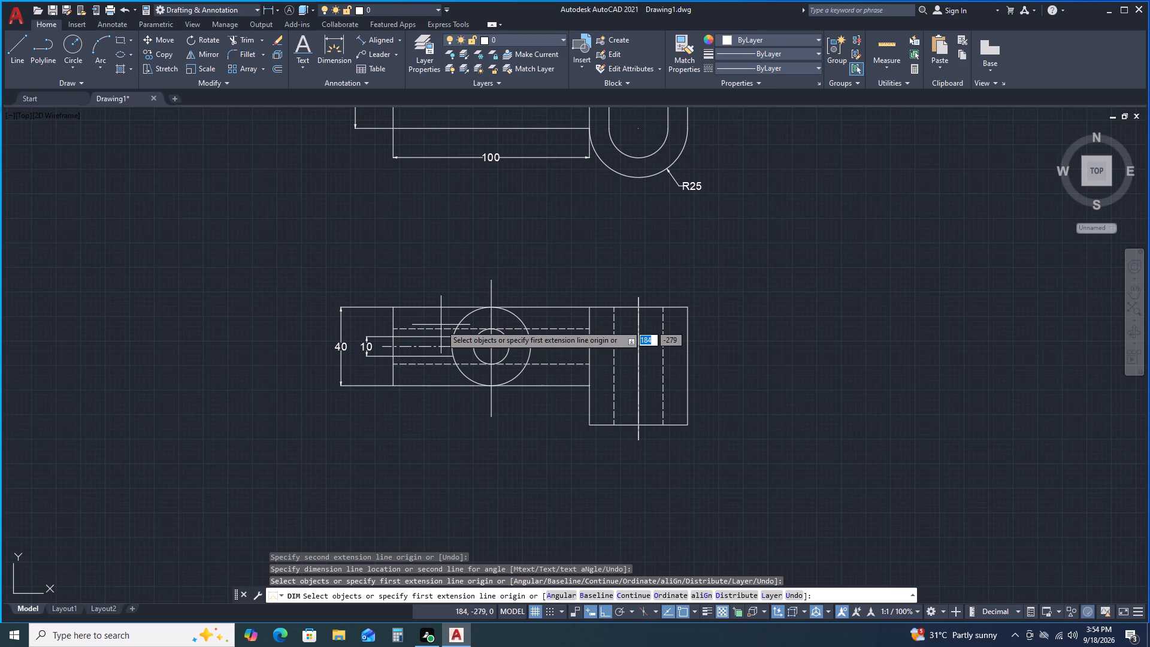
Dimension the overall length of the lower view between its upper outer corners, placing the dimension above the view.
double_click(391, 306)
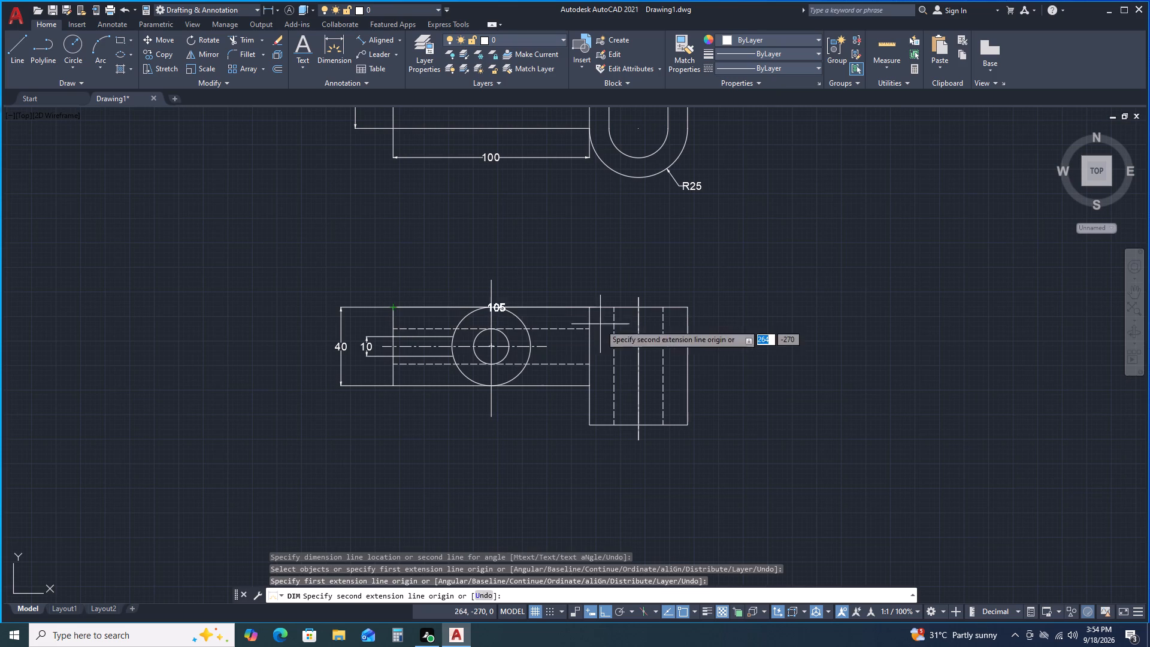
click(685, 309)
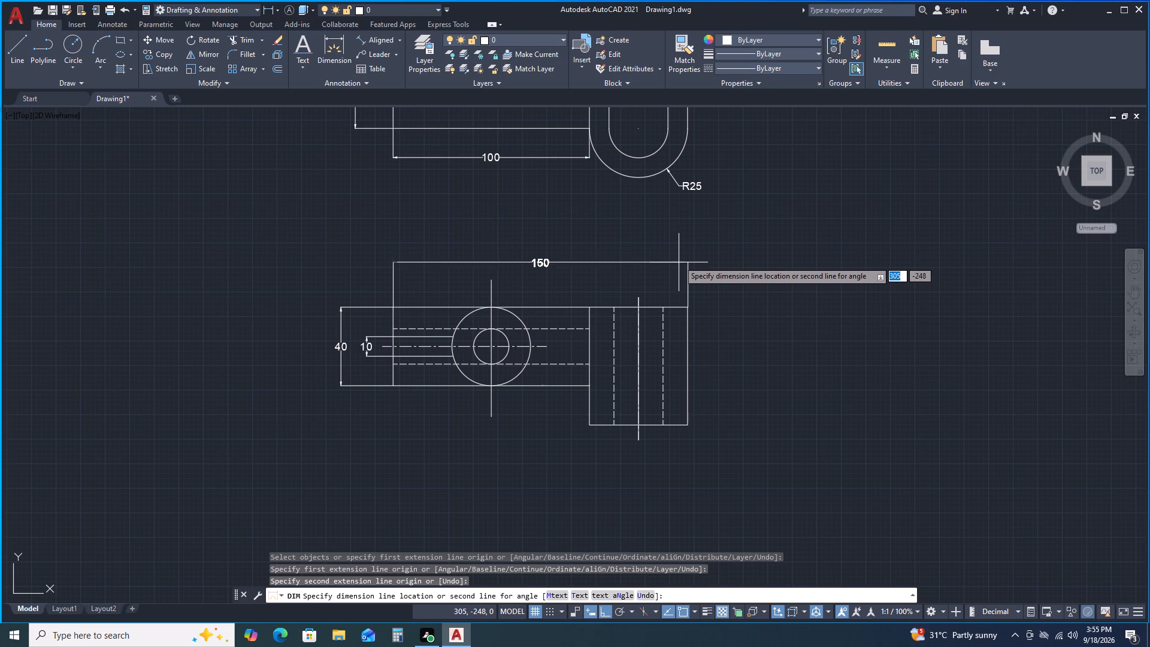
double_click(678, 258)
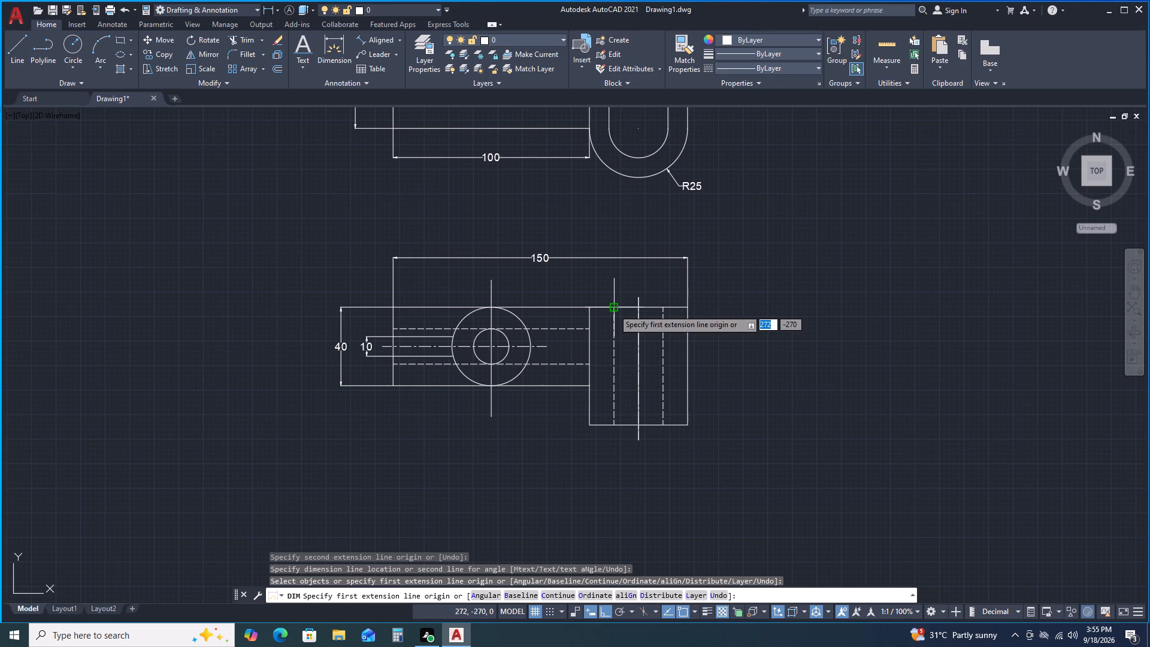
Dimension the spacing between the two vertical hidden lines of the right-hand rectangle, placing it just above the top edge.
double_click(613, 309)
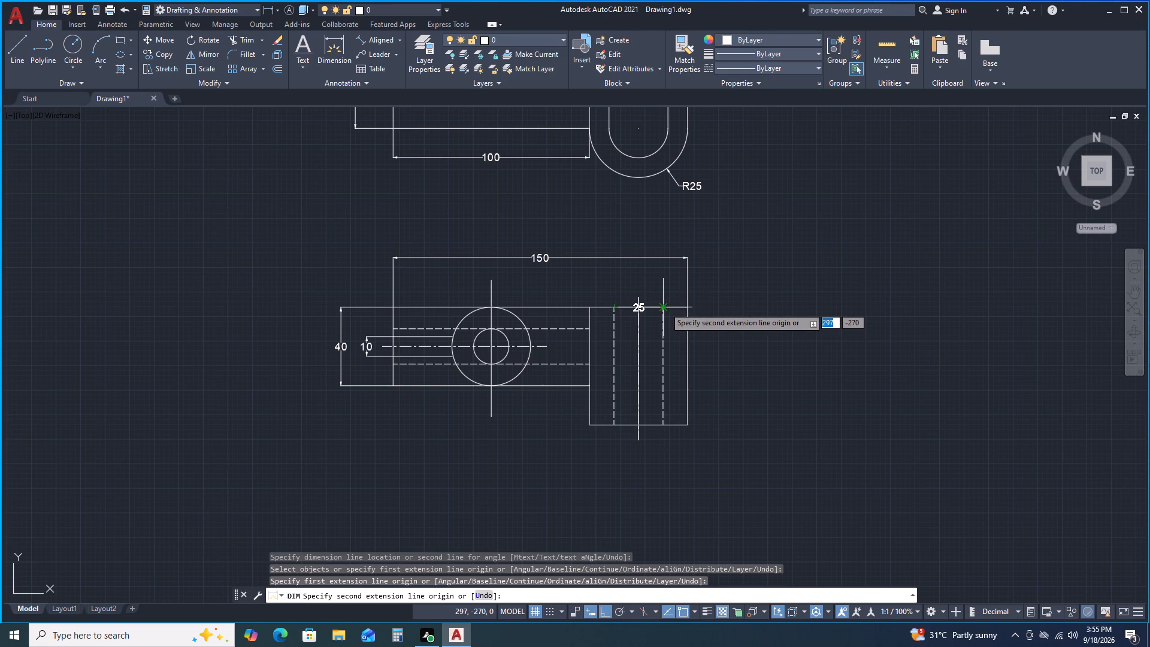
double_click(665, 308)
triple_click(654, 282)
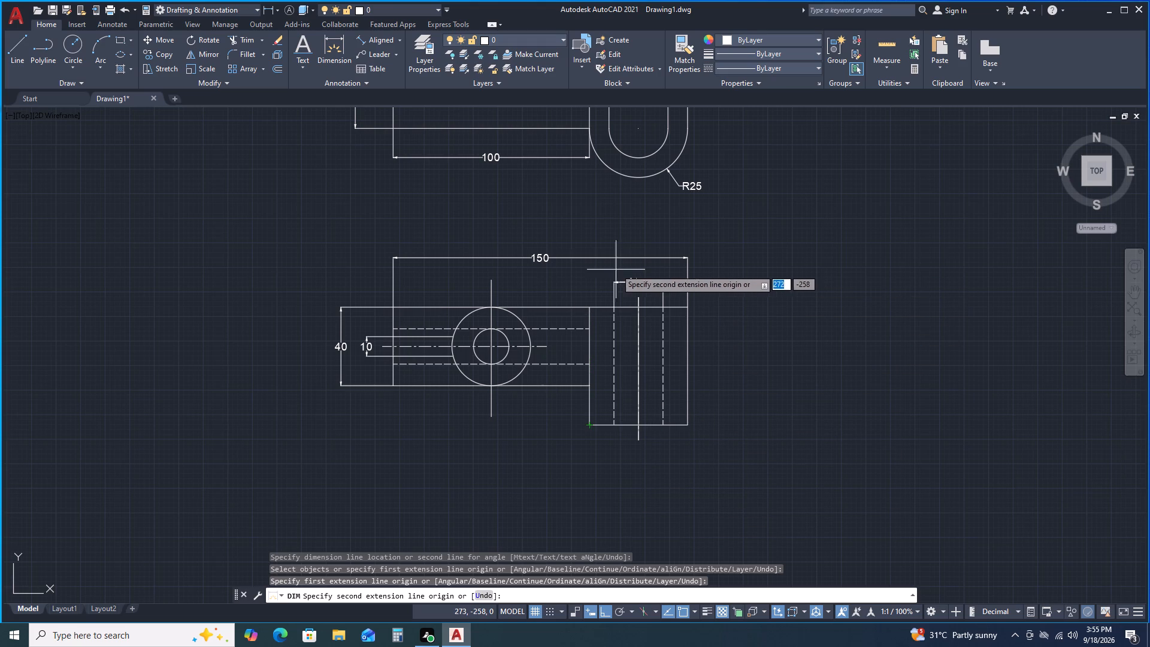
key(space)
Dimension the bottom edge width of the right-hand rectangle, placing the dimension below it.
key(space)
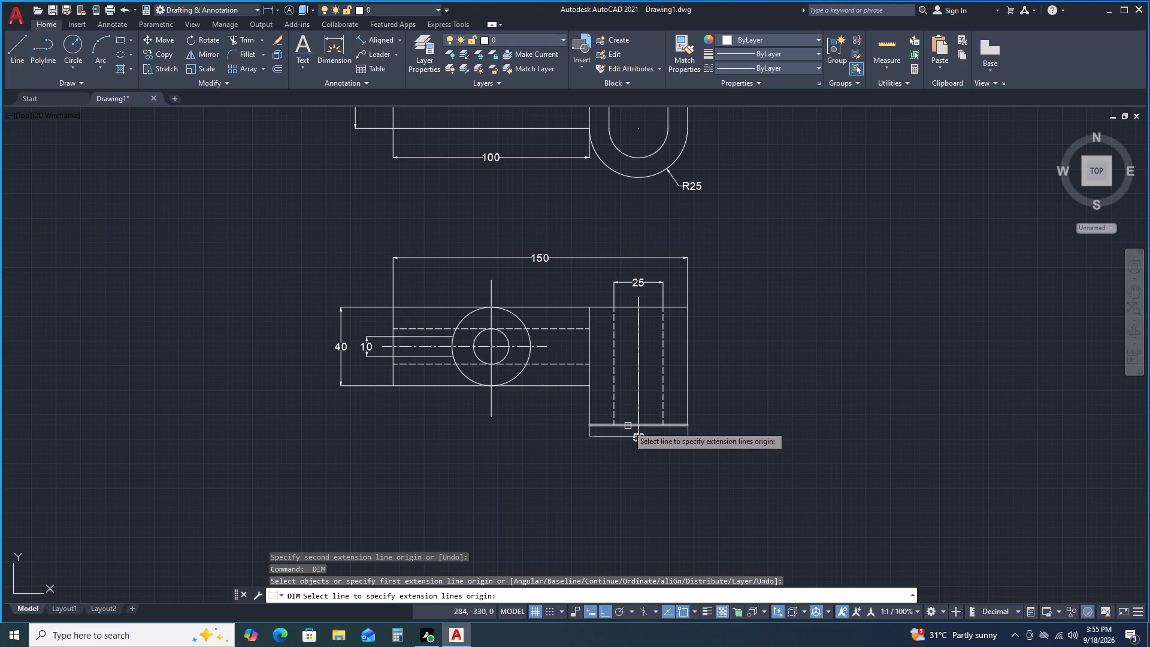
click(628, 426)
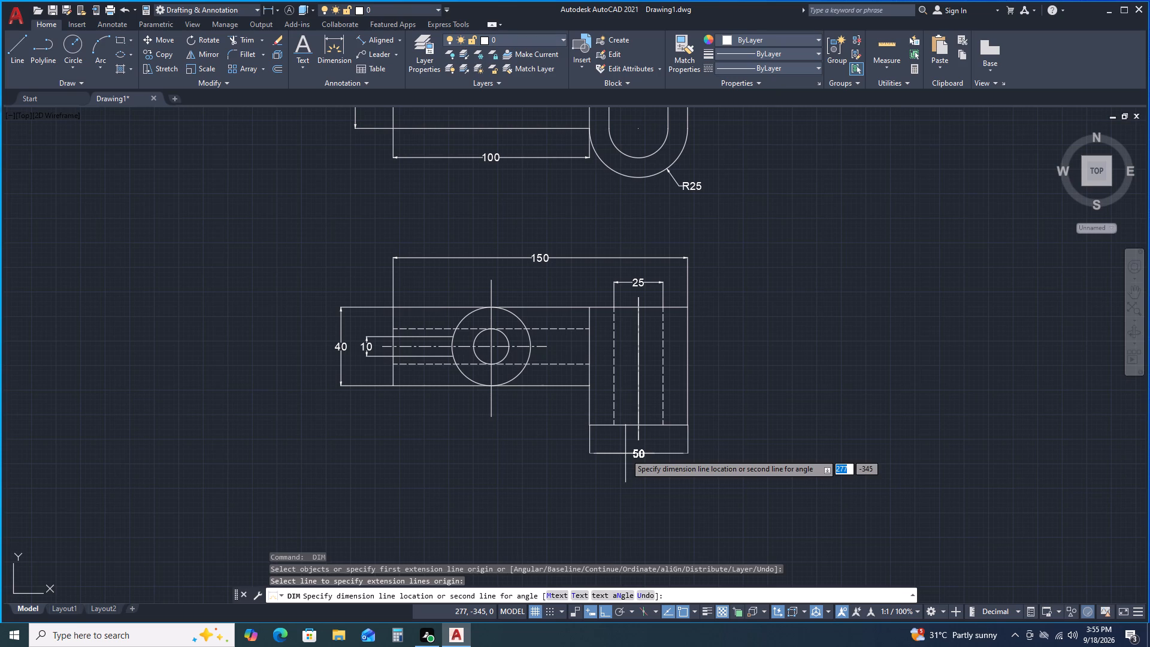
triple_click(625, 453)
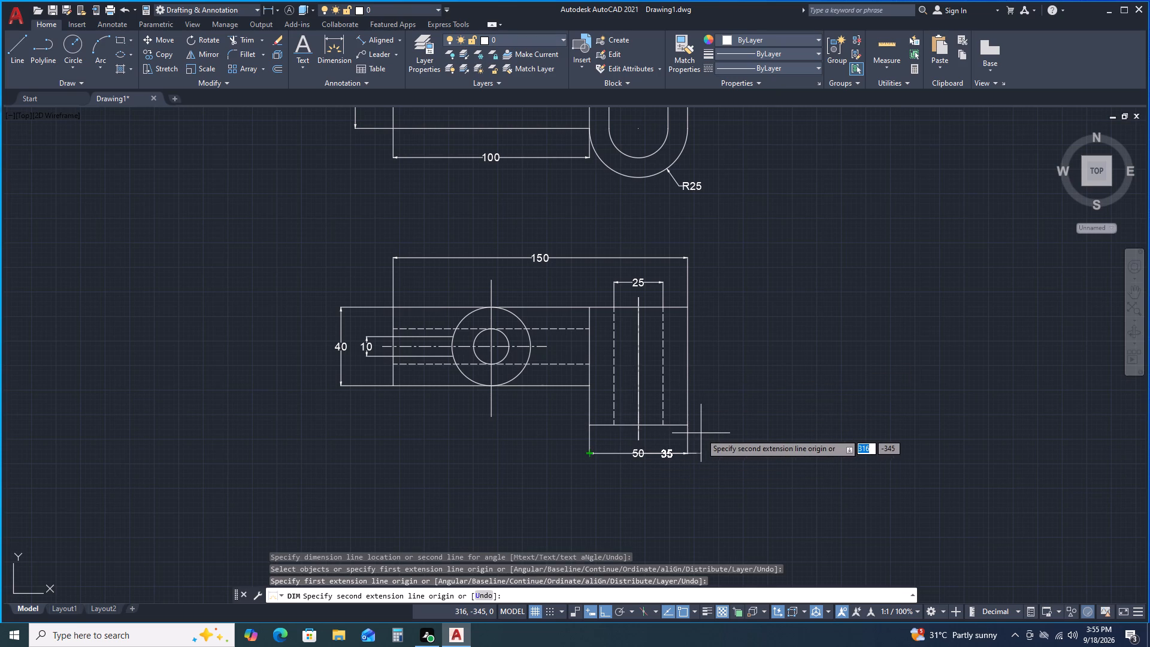
key(Escape)
Dimension the height of the right-hand rectangle along its outer edge, placing the dimension to the right of the part.
key(space)
key(space)
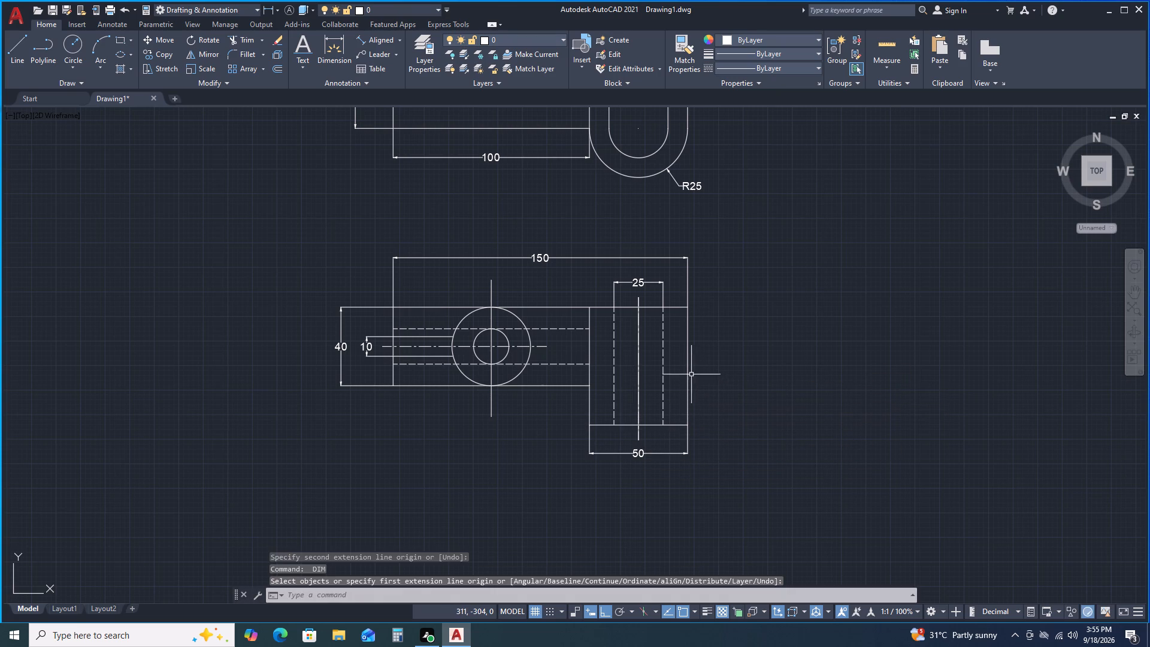
key(space)
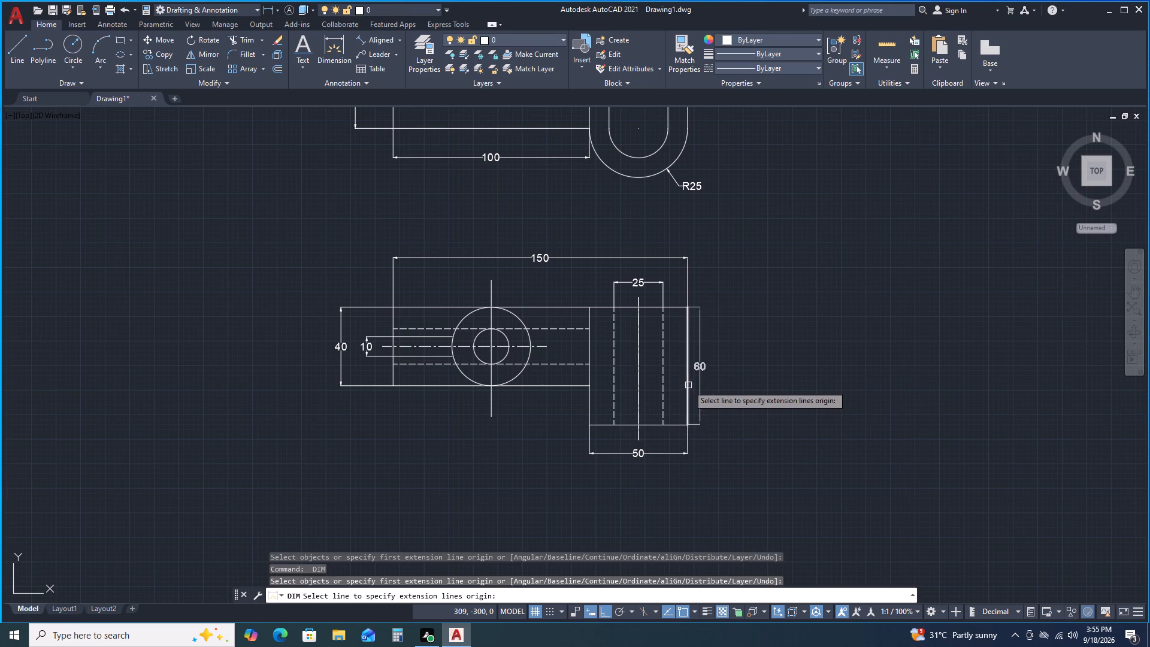
double_click(688, 385)
click(721, 394)
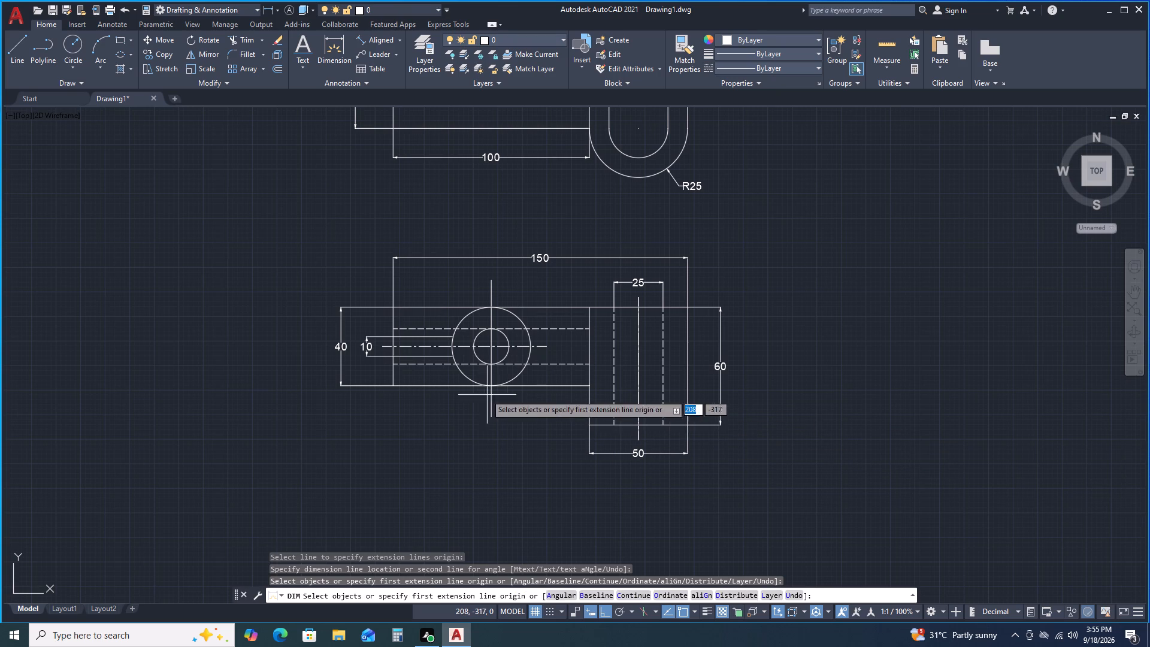
Add a diameter dimension to the large circle, placing its text below and left of the circle.
click(470, 380)
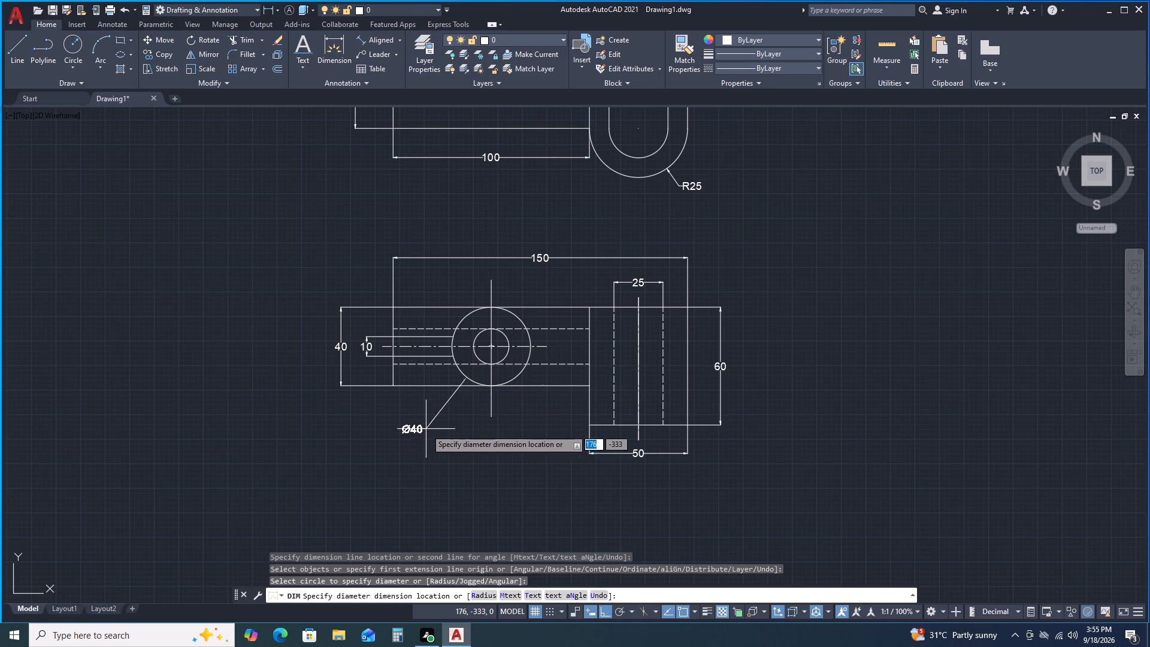
double_click(426, 429)
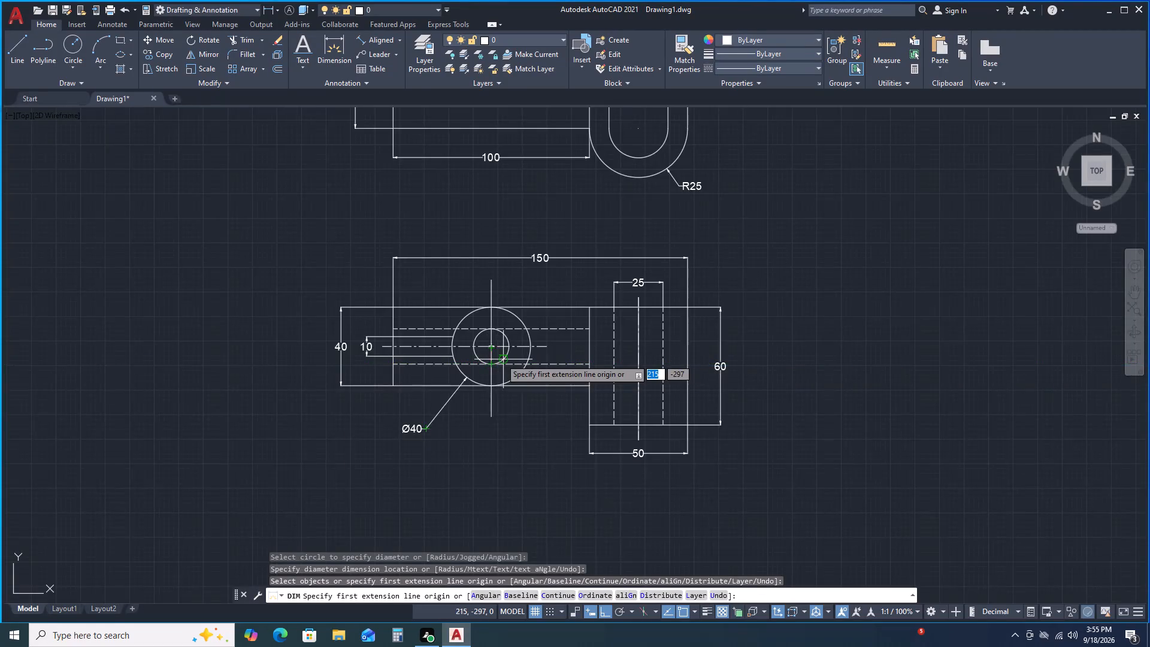
Add a diameter dimension to the small inner circle, placing its text below and right of the circles.
scroll(501, 359, down, 3)
scroll(499, 359, up, 1)
scroll(499, 359, down, 1)
scroll(499, 359, up, 1)
scroll(499, 359, down, 1)
scroll(499, 356, up, 1)
scroll(499, 356, down, 2)
scroll(500, 355, up, 2)
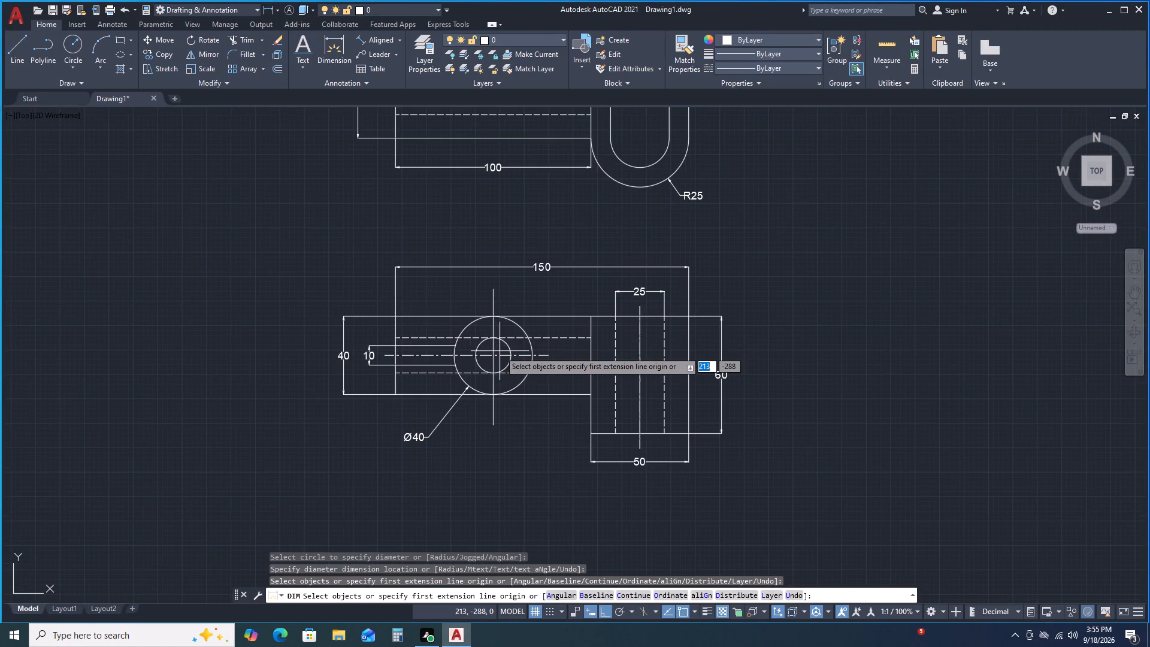
scroll(500, 351, up, 3)
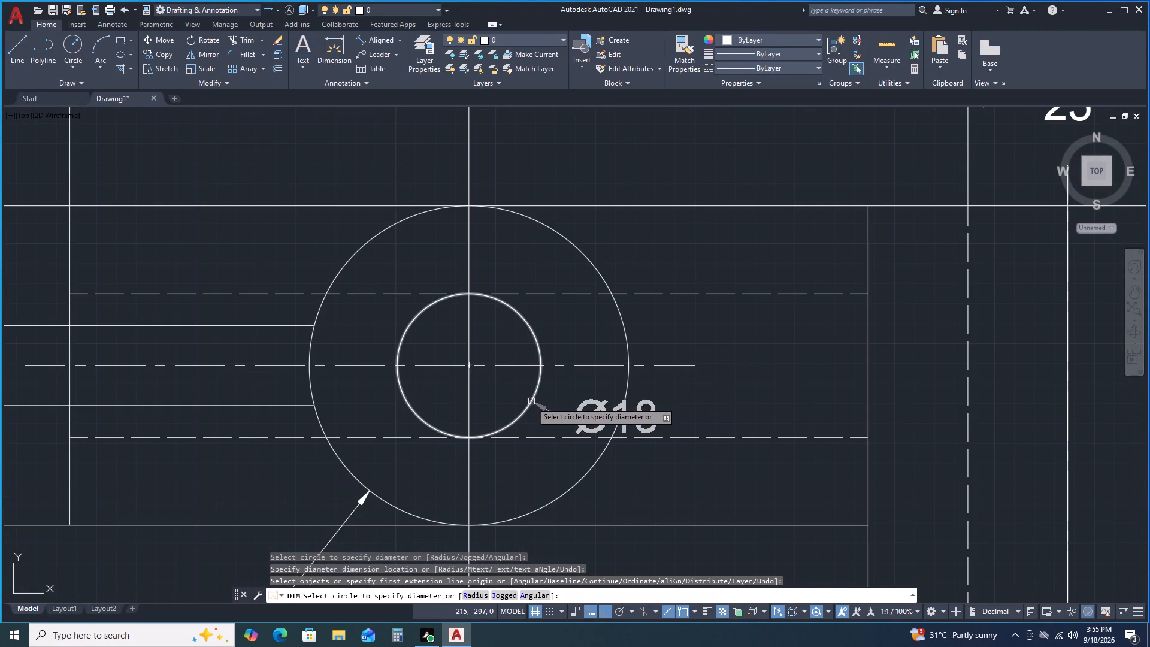
click(531, 402)
scroll(558, 527, down, 3)
middle_drag(557, 527, 538, 442)
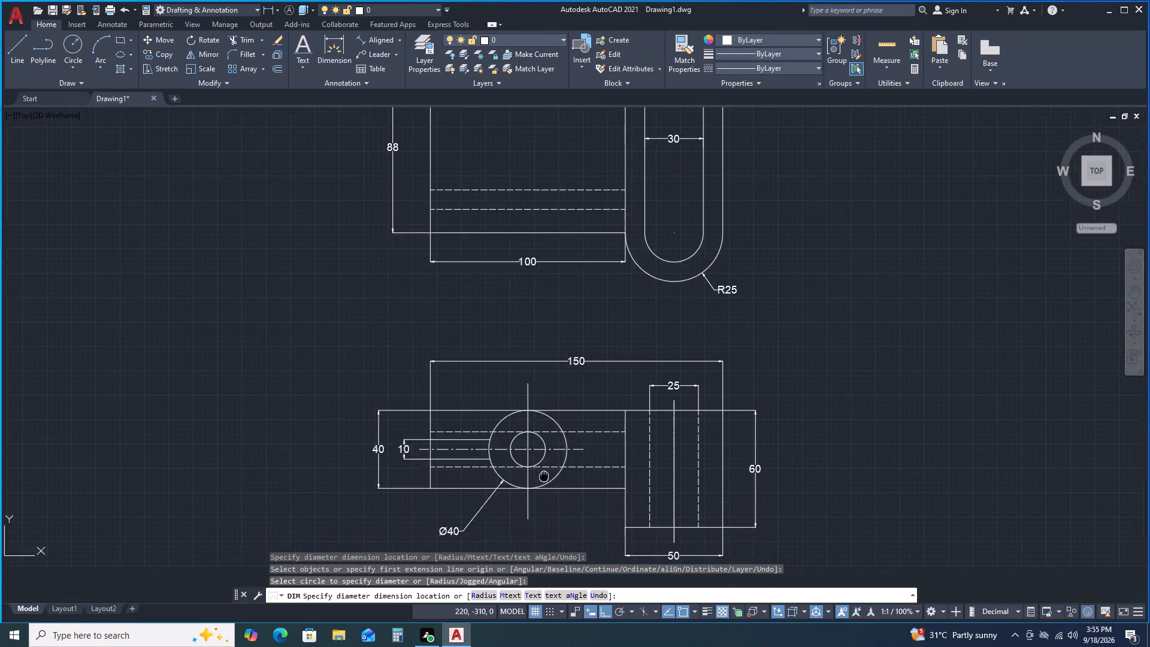
middle_drag(538, 442, 526, 380)
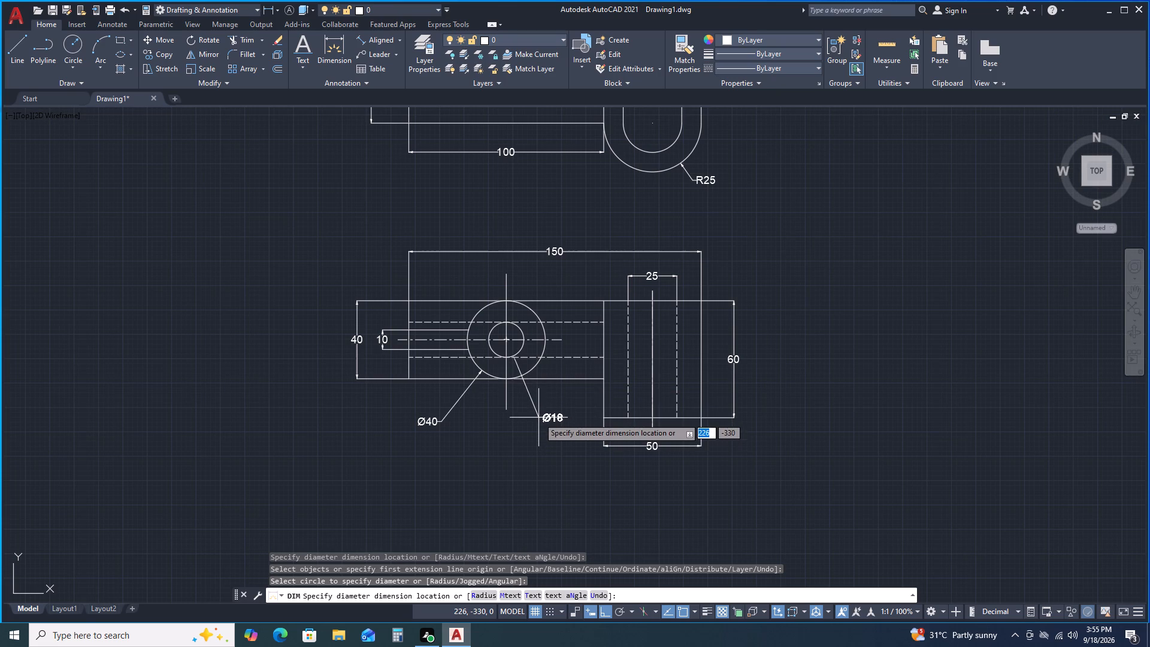
double_click(538, 418)
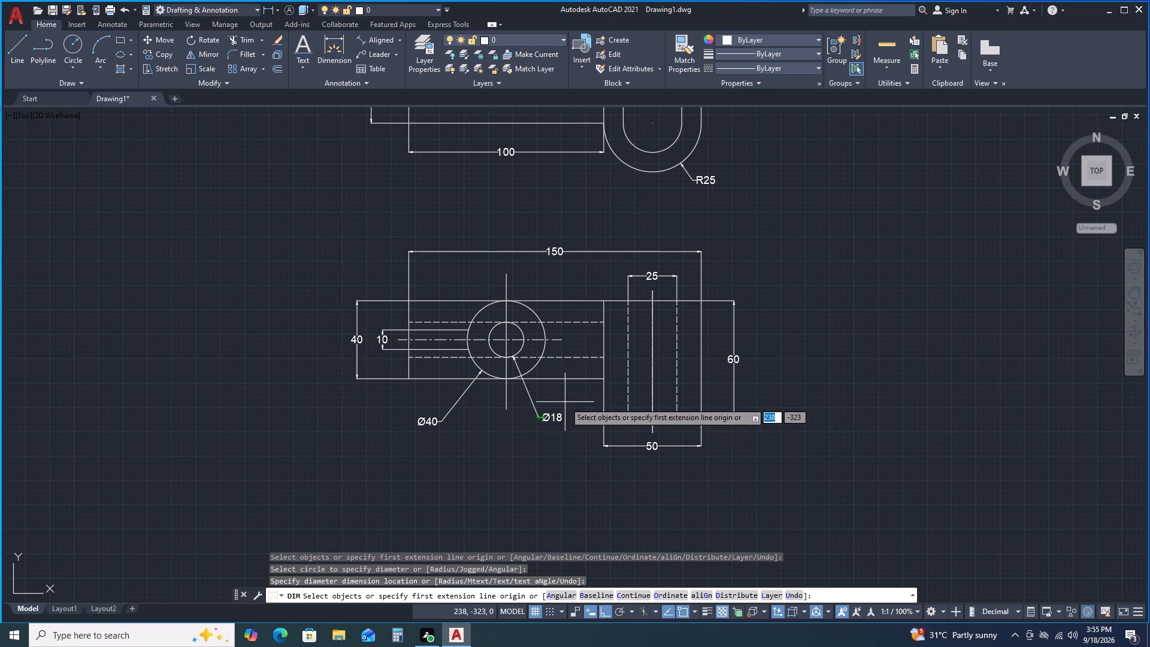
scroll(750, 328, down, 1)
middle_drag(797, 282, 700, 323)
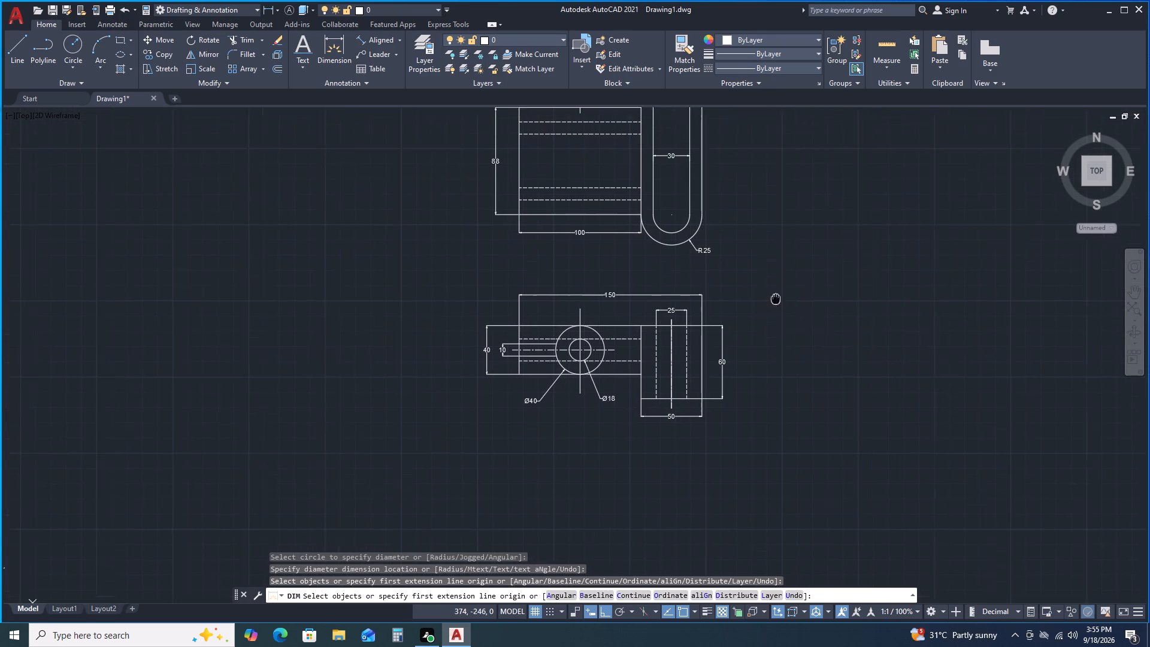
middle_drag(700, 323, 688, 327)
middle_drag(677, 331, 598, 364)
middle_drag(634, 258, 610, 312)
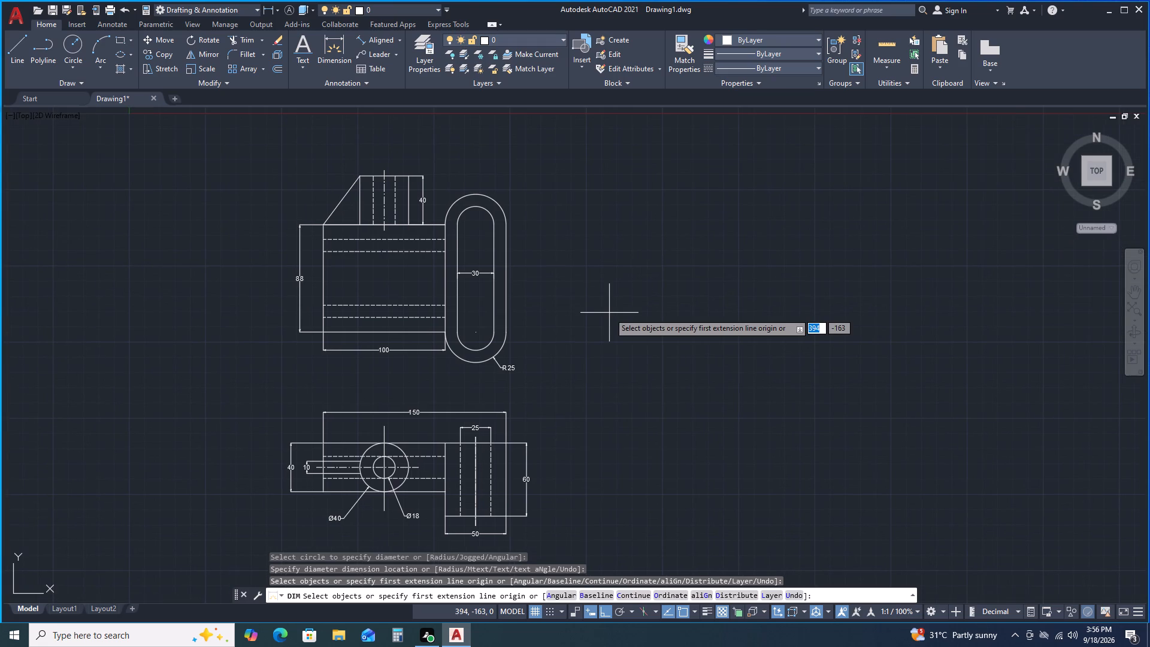
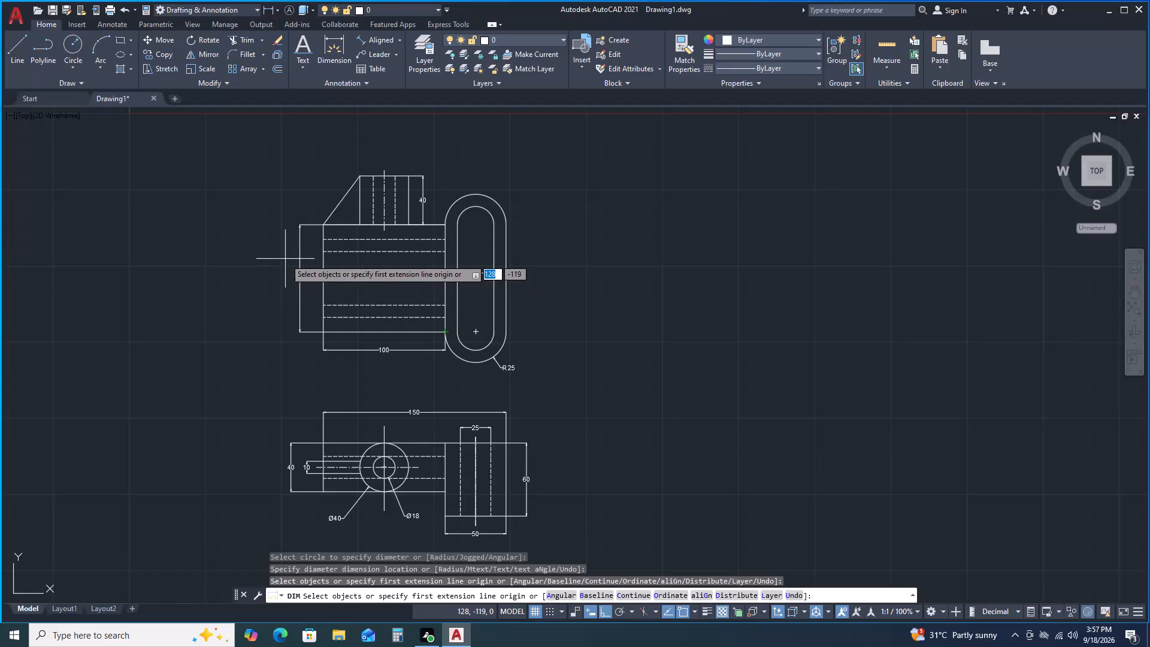
End the active Dimension command without starting another dimension.
key(Escape)
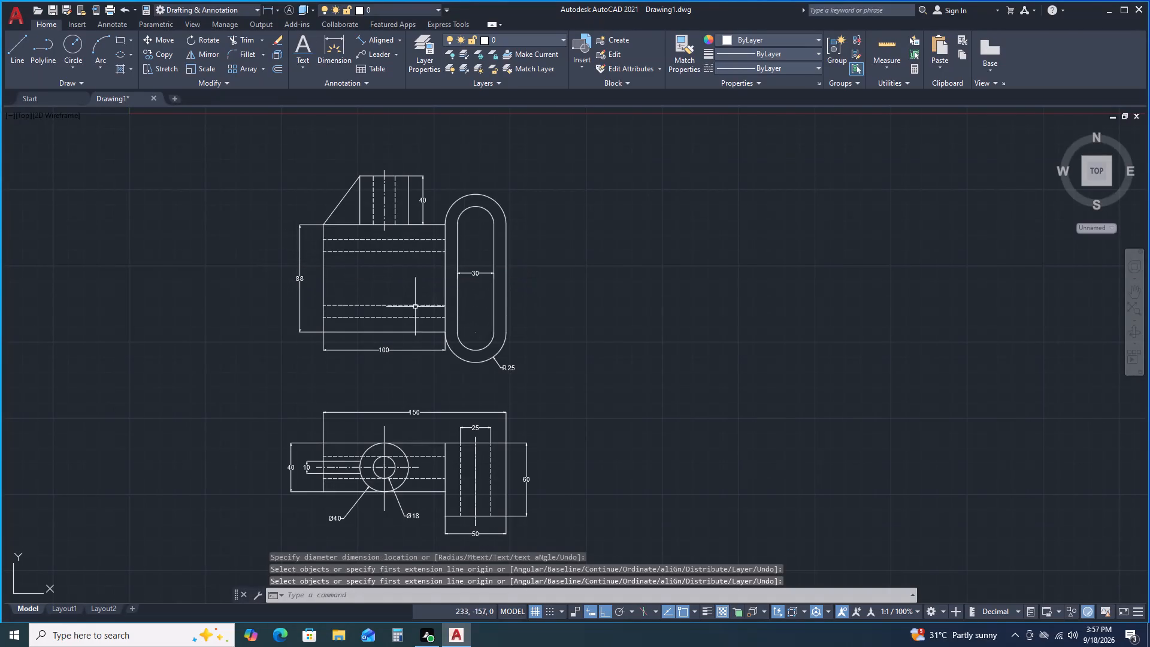
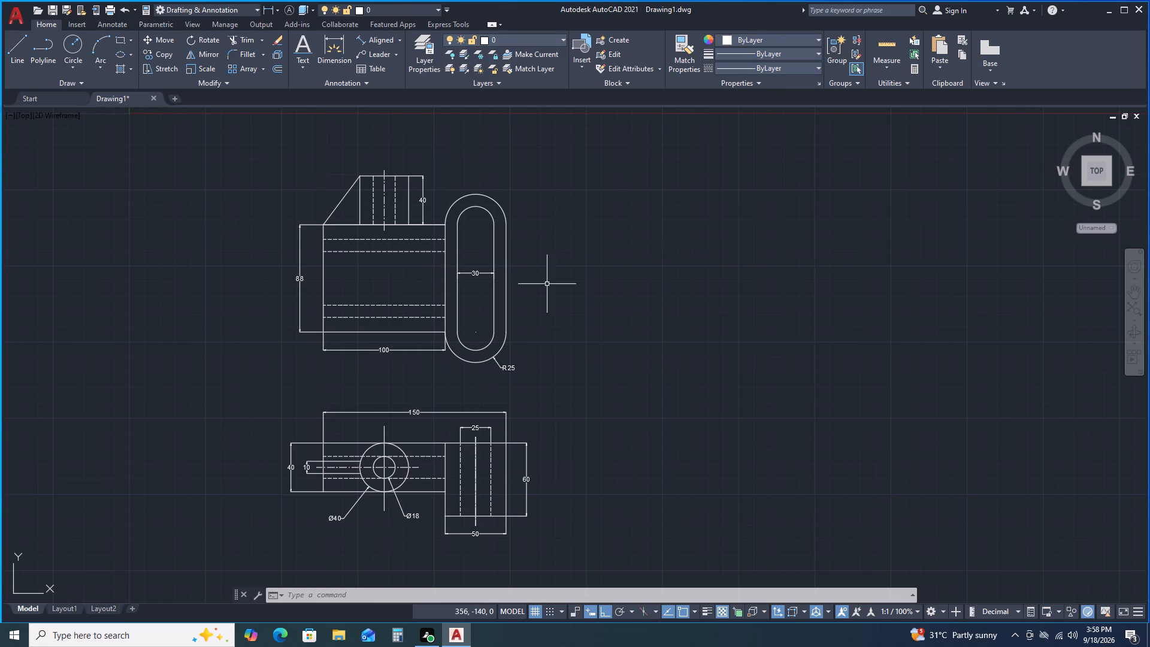
Start the Line command for a new line in the two-view part drawing.
click(19, 55)
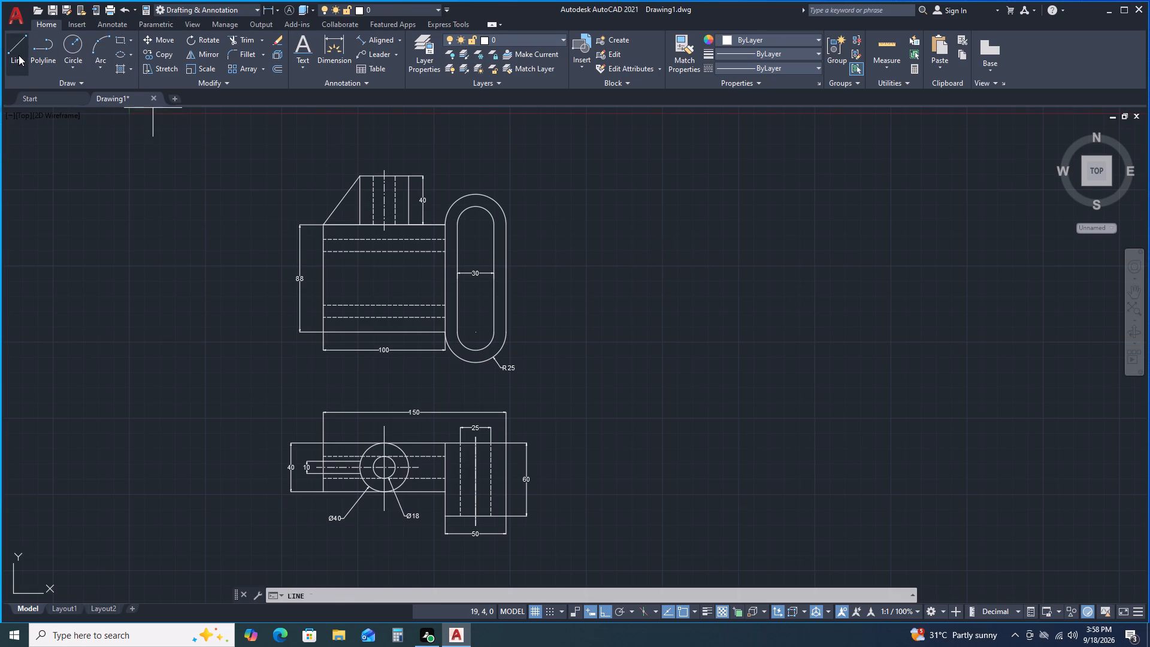
middle_click(676, 301)
middle_drag(676, 301, 624, 392)
middle_click(621, 394)
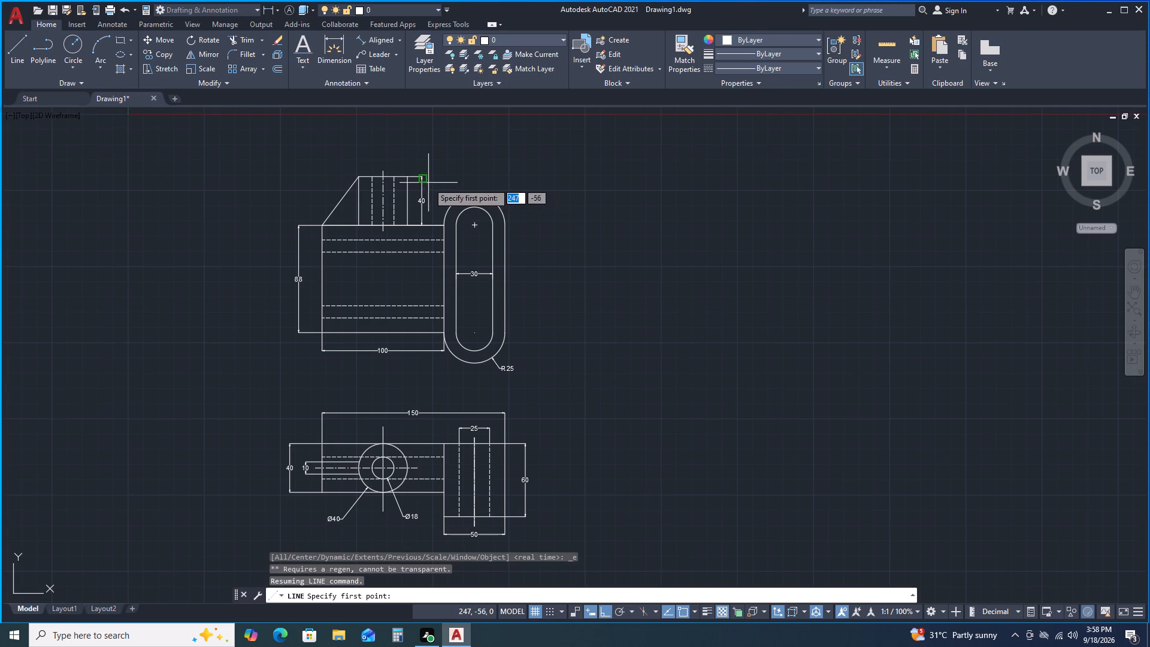
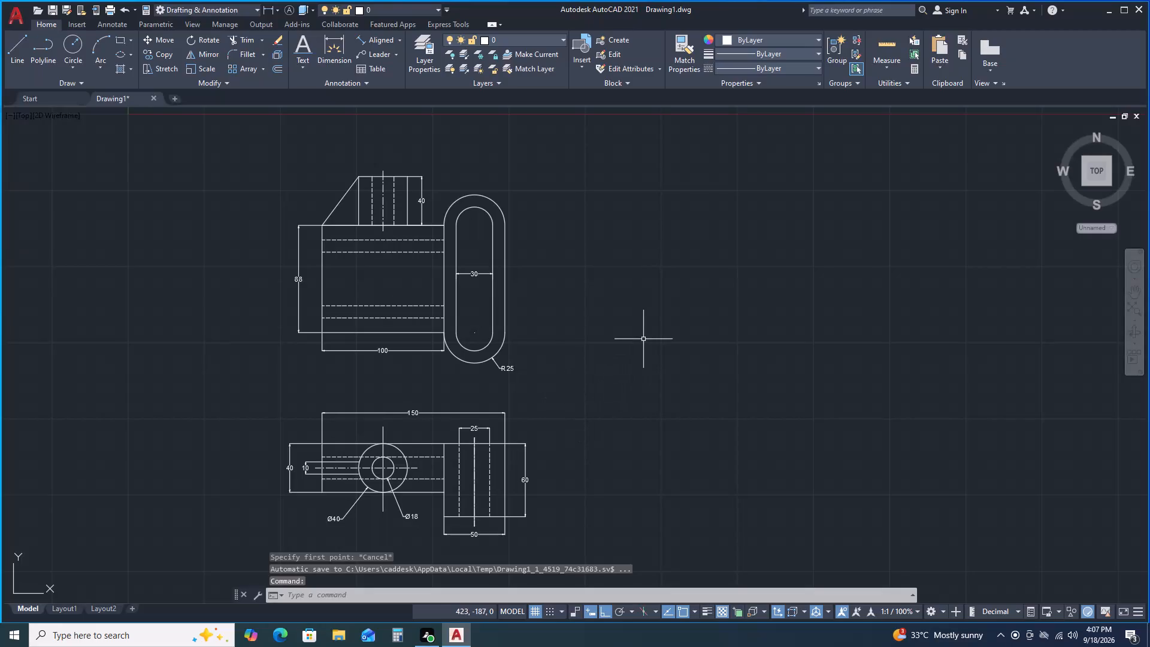
Draw a 40 by 40 square with the Line command to the right of the front view, level with its top edge.
double_click(21, 51)
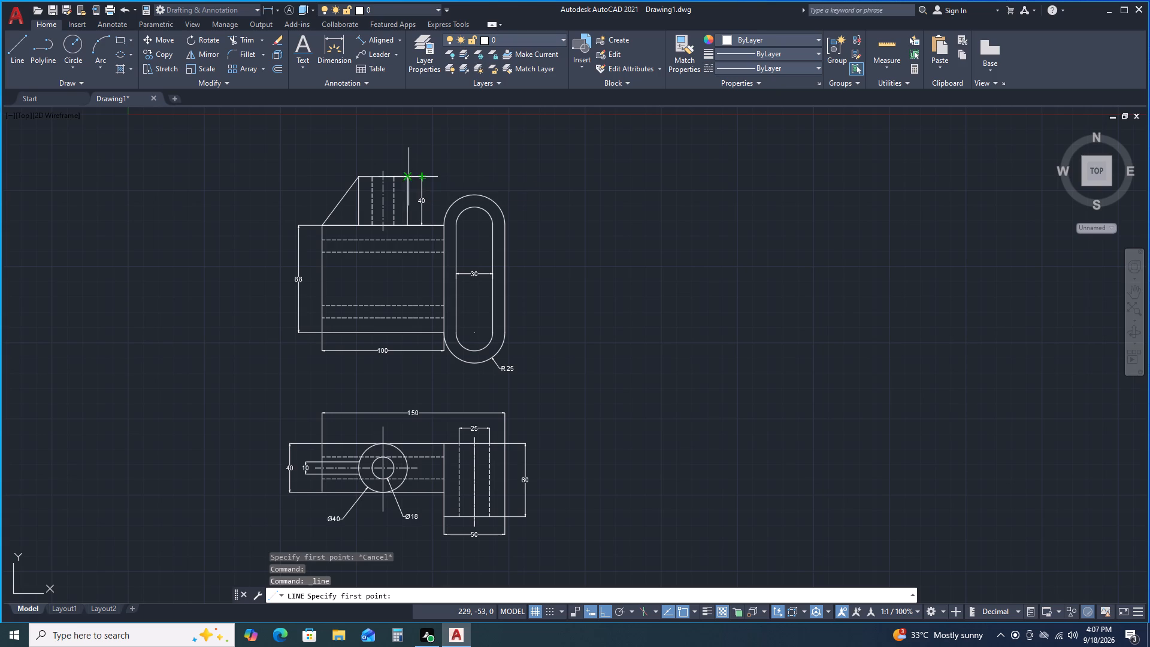
click(589, 176)
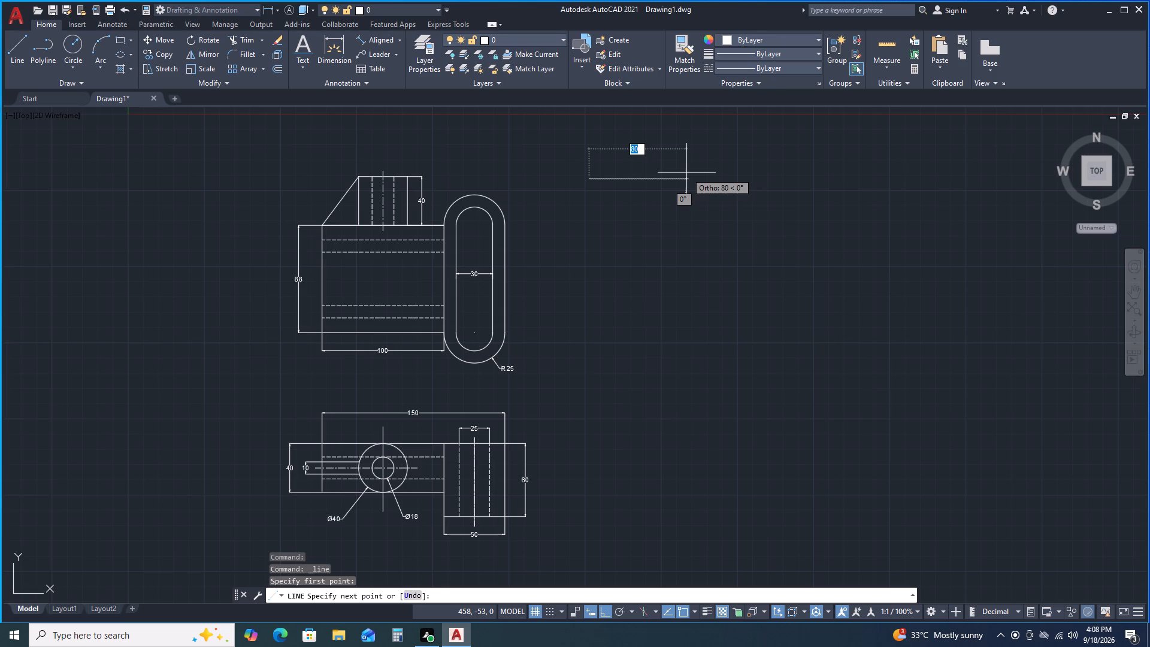
text(40)
key(Return)
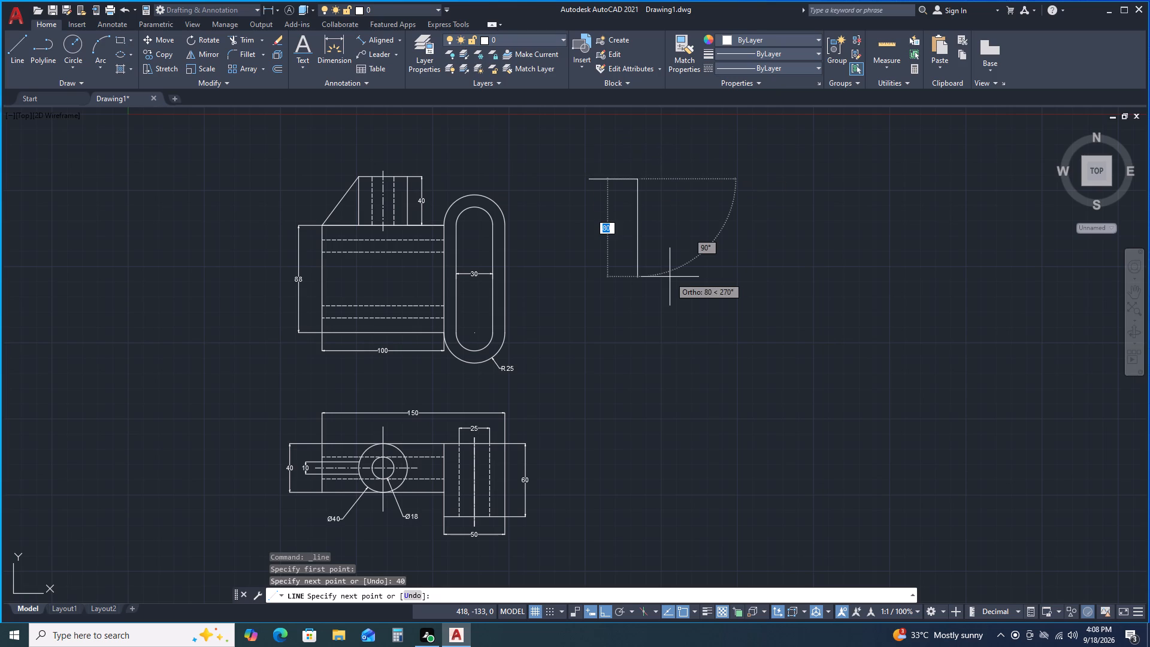
text(40)
key(Return)
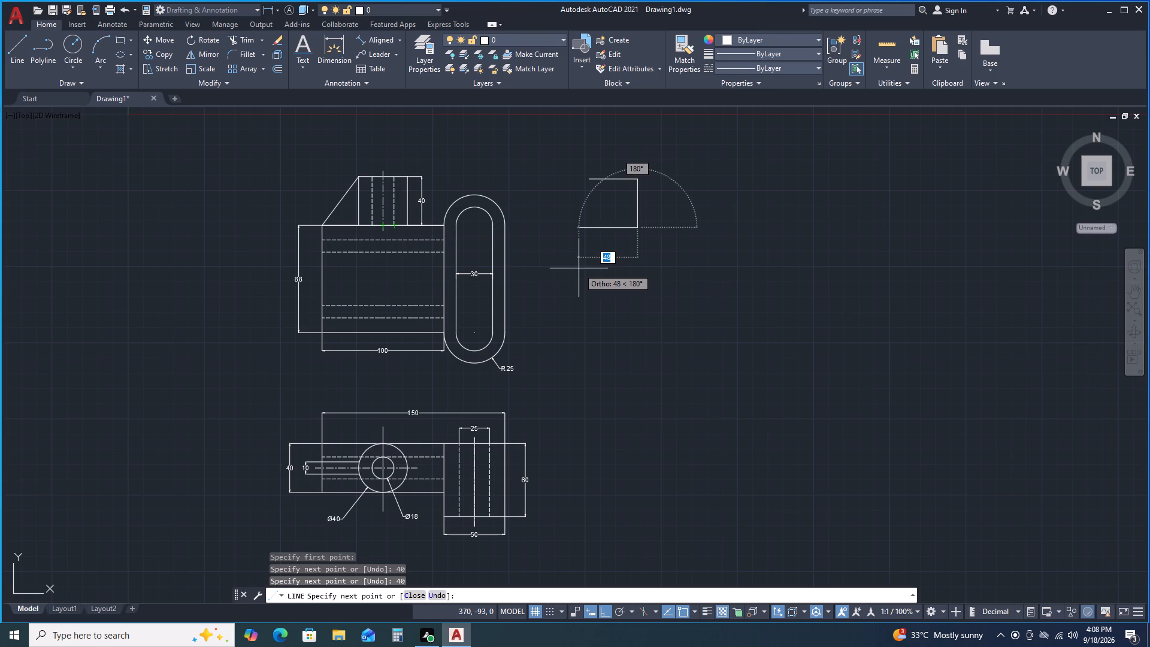
text(40)
key(Return)
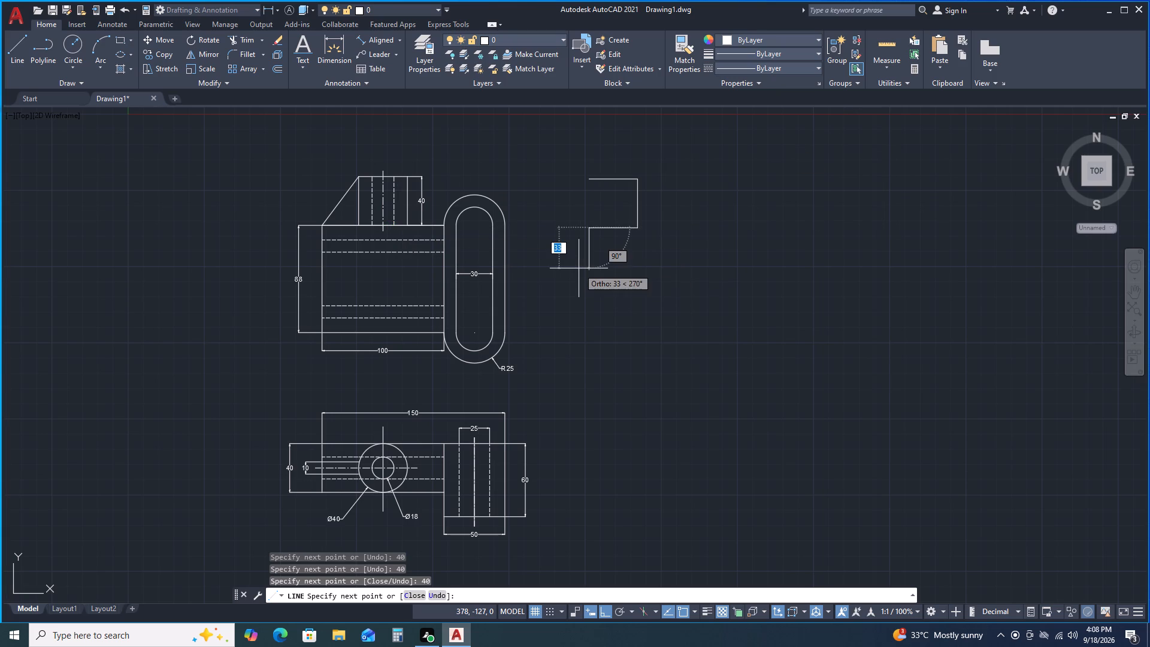
click(589, 180)
key(space)
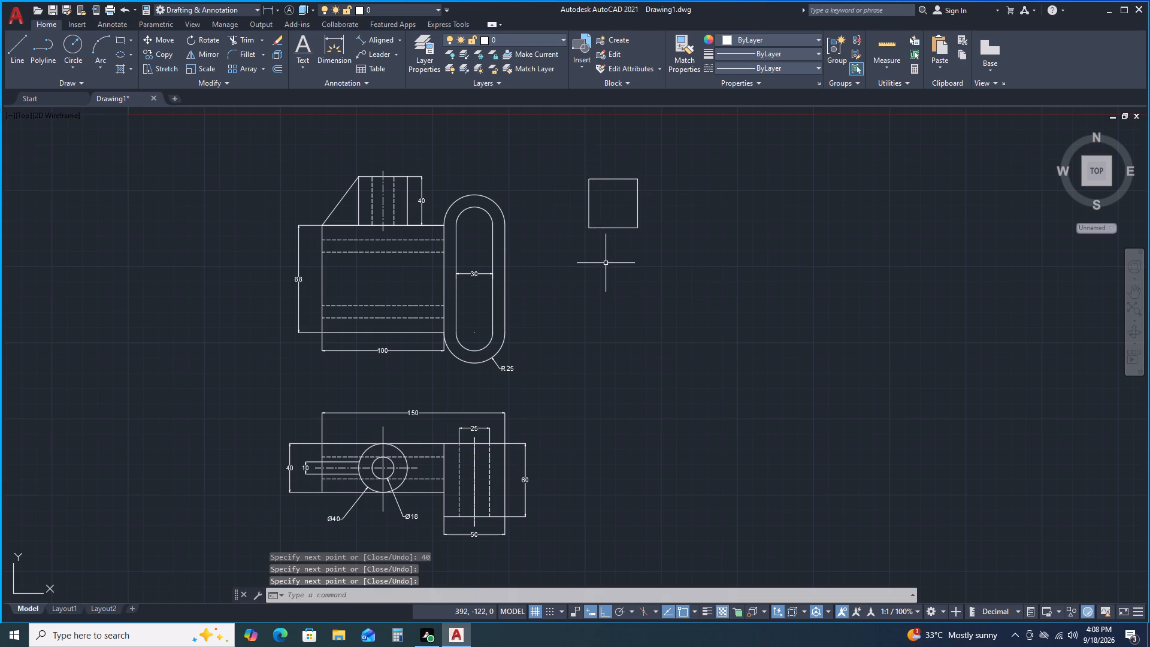
Draw a vertical line through the middle of the new square, from its top edge's midpoint to its bottom edge.
scroll(610, 264, up, 1)
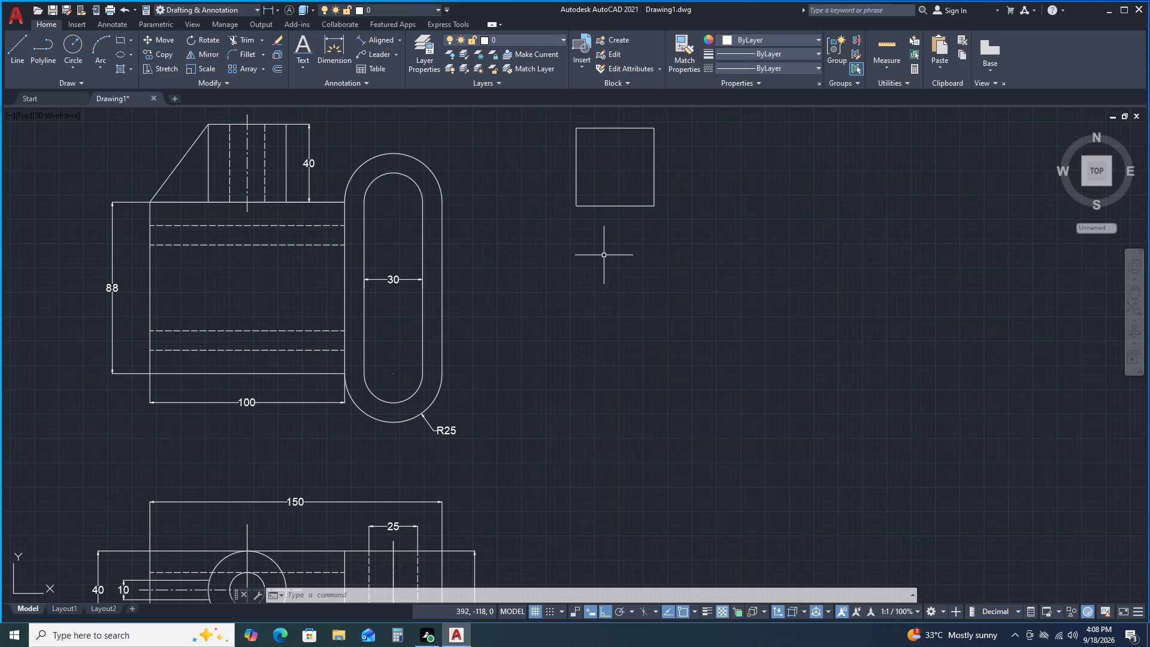
middle_drag(604, 255, 590, 376)
middle_click(590, 376)
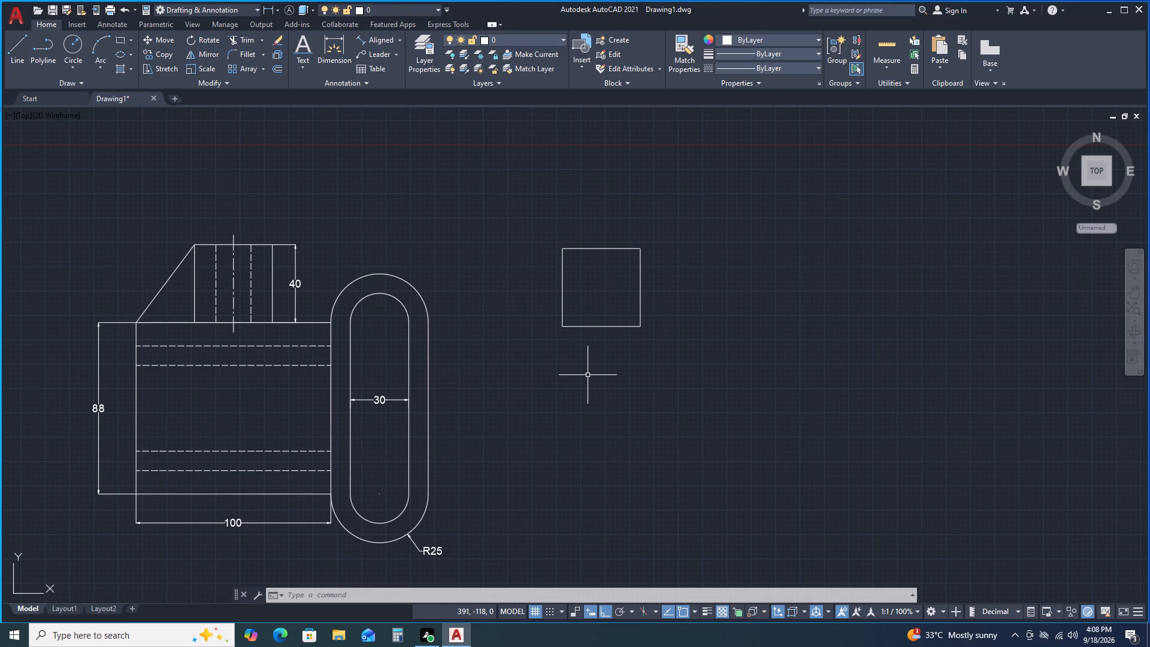
key(space)
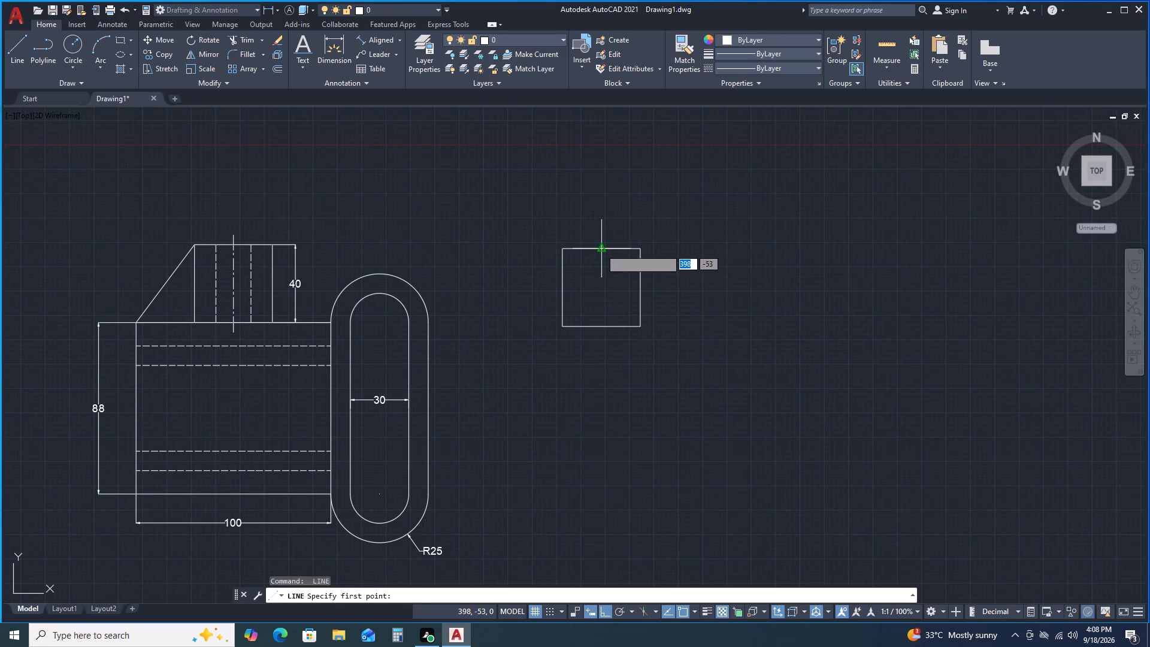
click(600, 249)
click(601, 325)
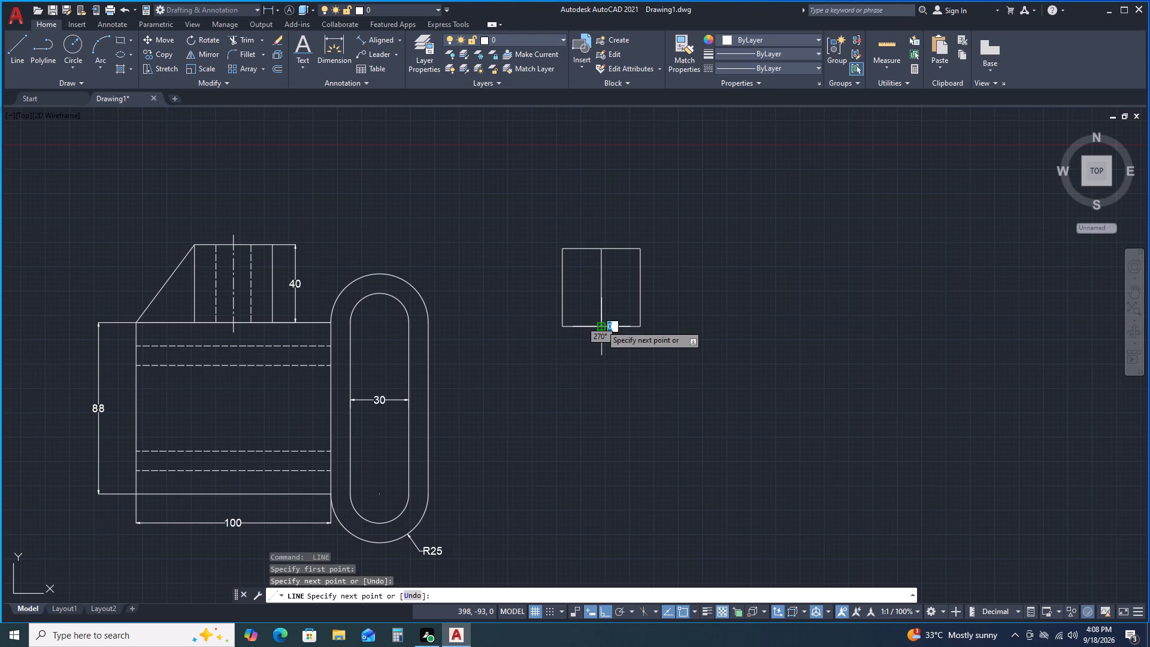
key(space)
Copy the square's vertical middle line 5 units to each side.
double_click(605, 275)
click(584, 274)
right_click(584, 274)
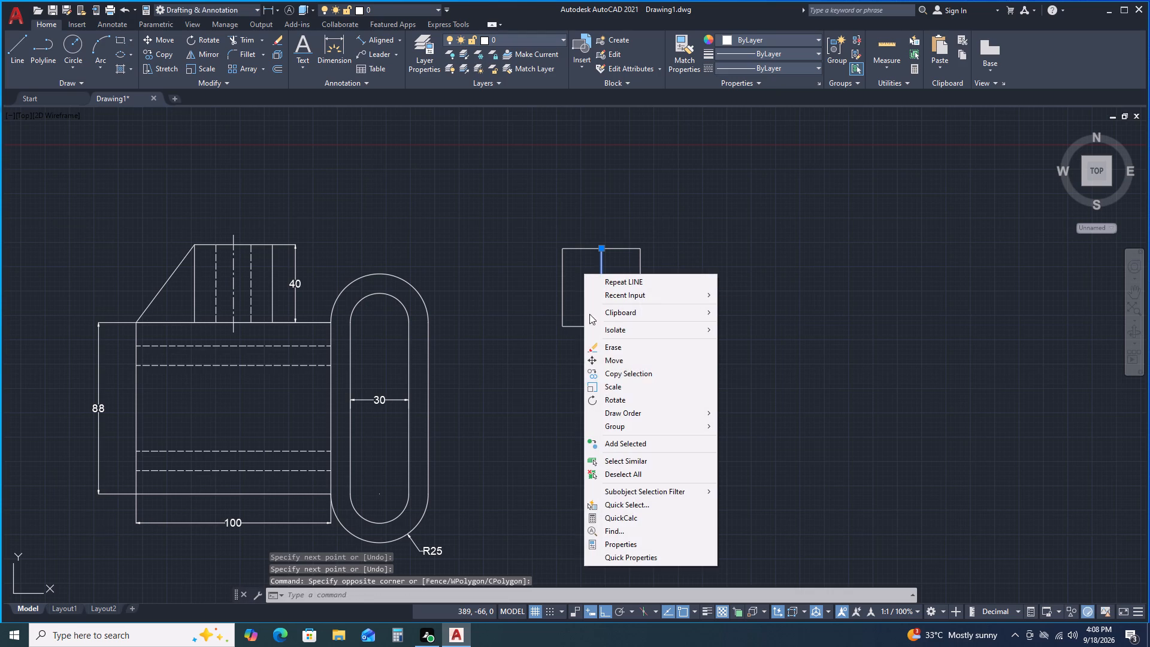
click(619, 372)
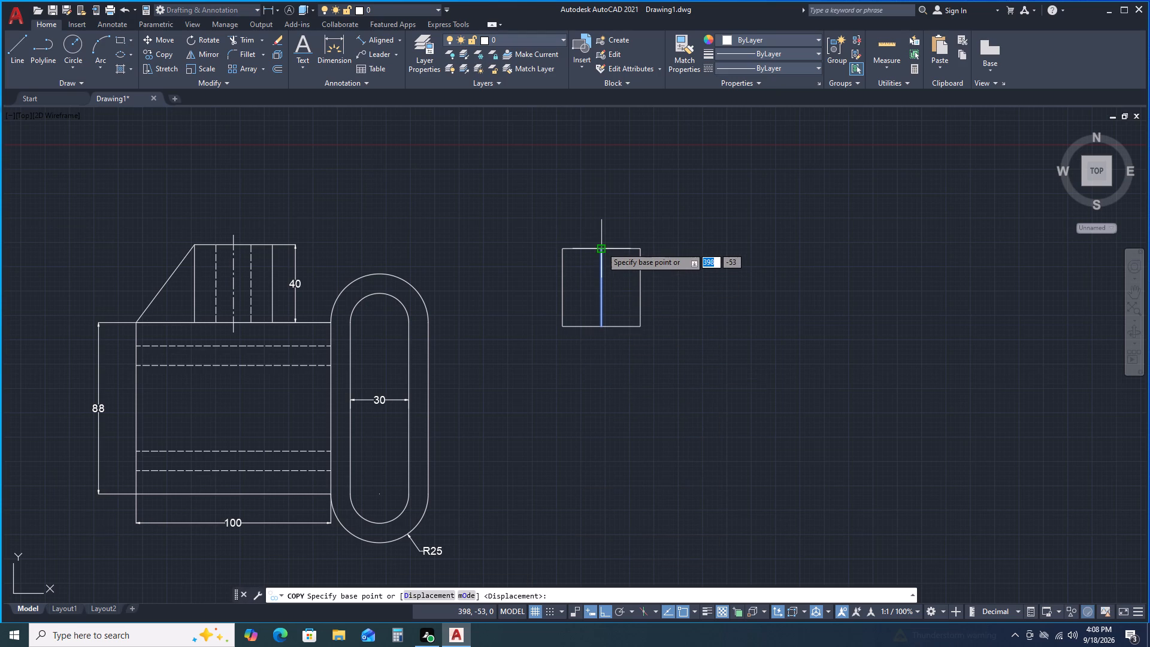
click(601, 247)
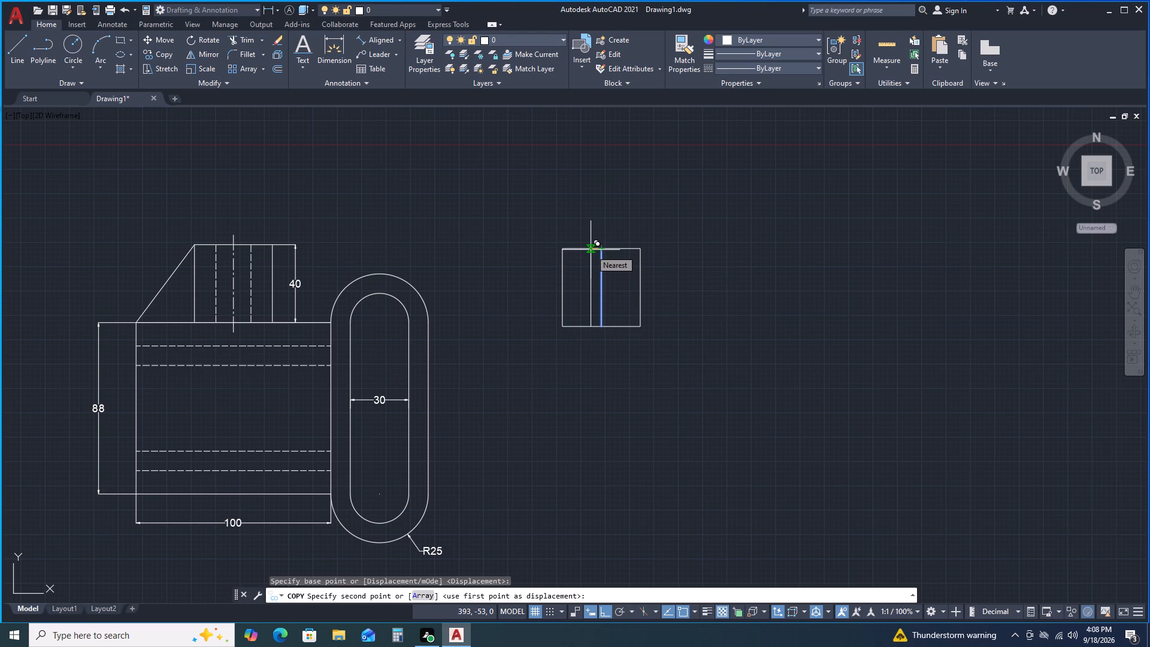
key(5)
key(Return)
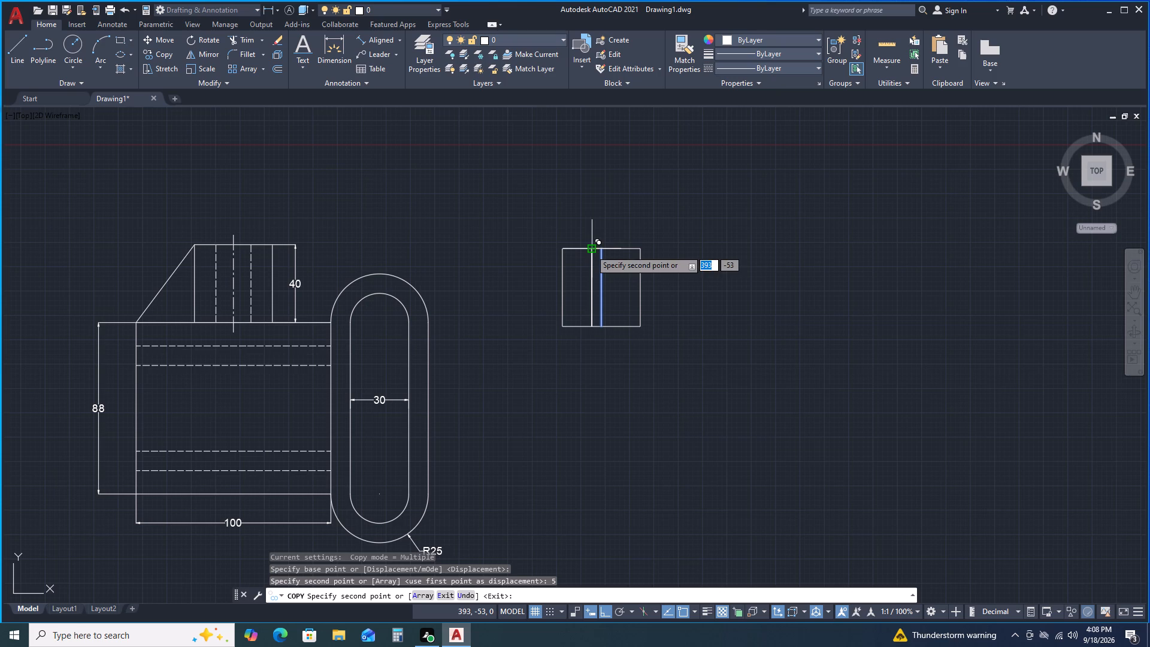
key(5)
key(Return)
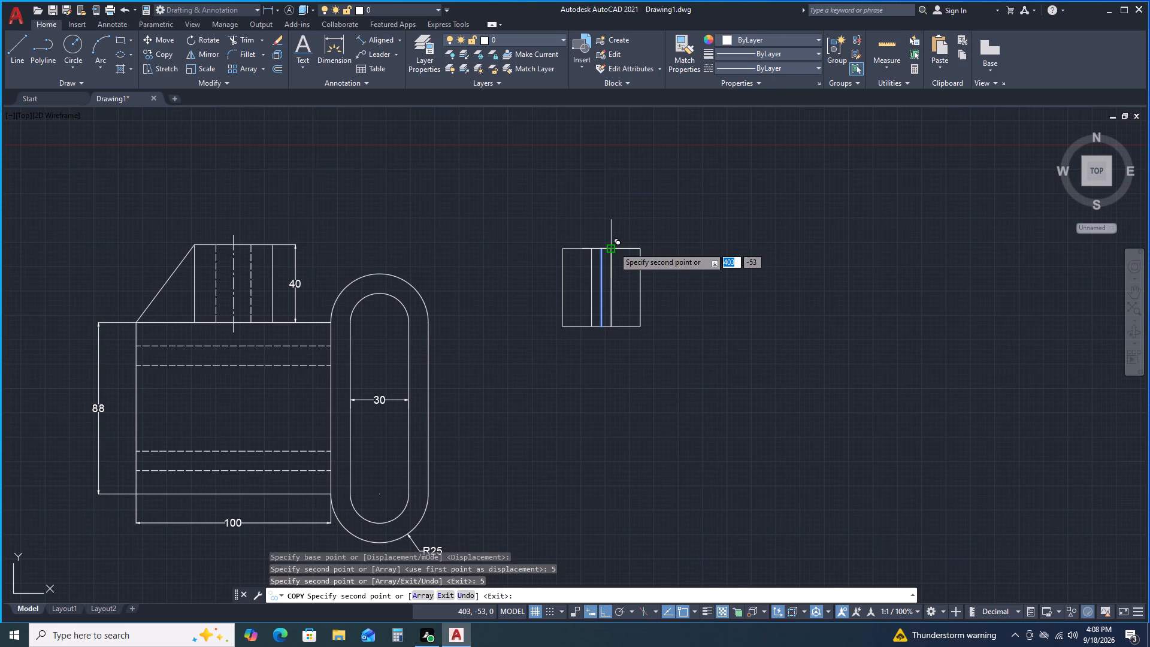
key(space)
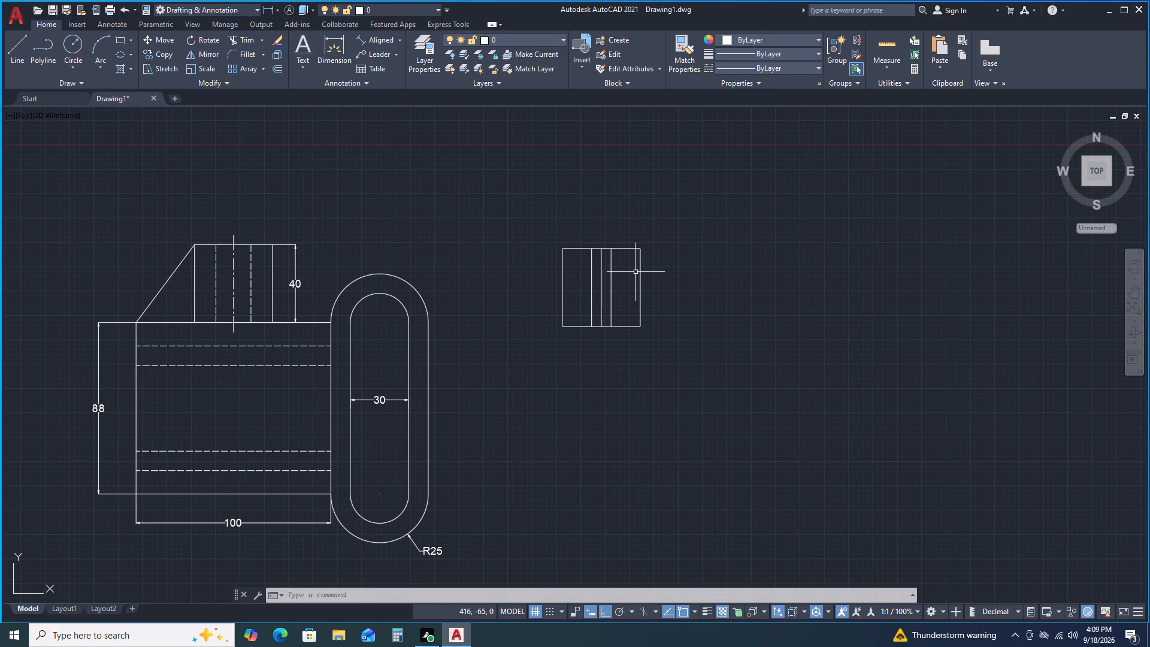
Copy the square's vertical middle line 8 units to each side.
click(602, 262)
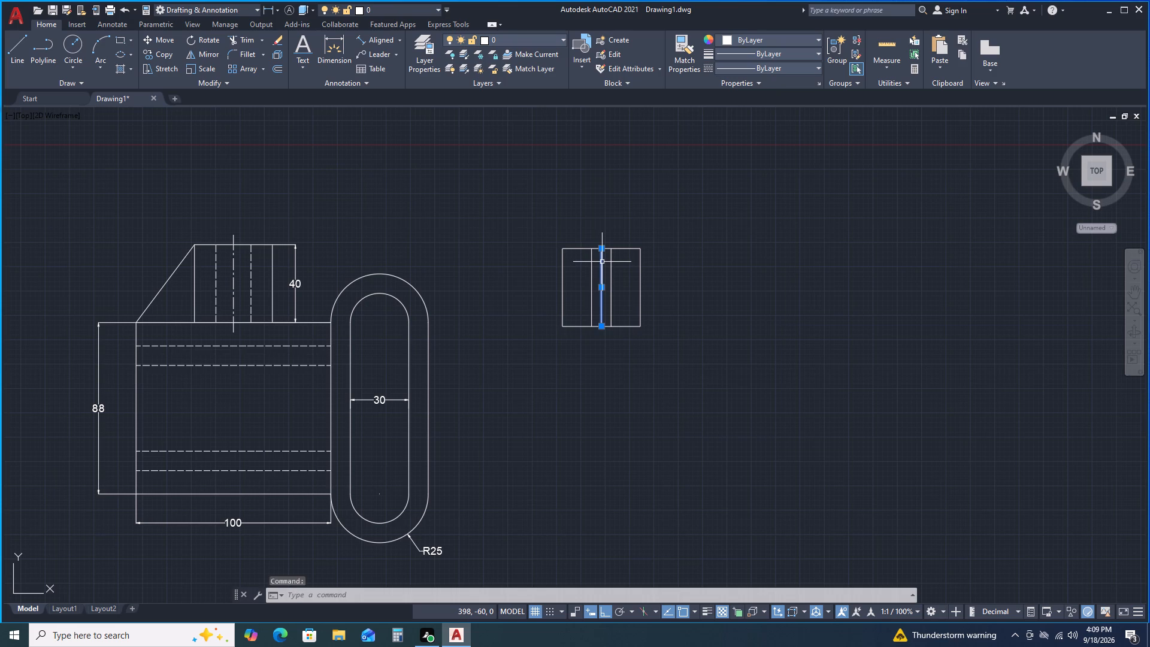
right_click(602, 262)
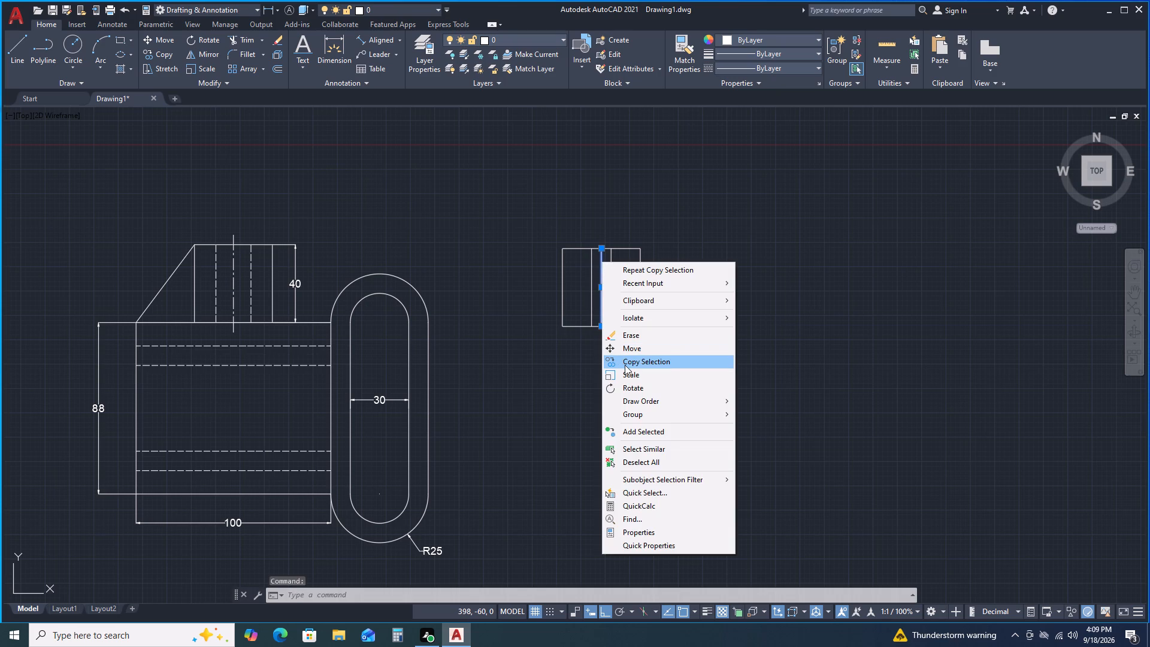
click(625, 365)
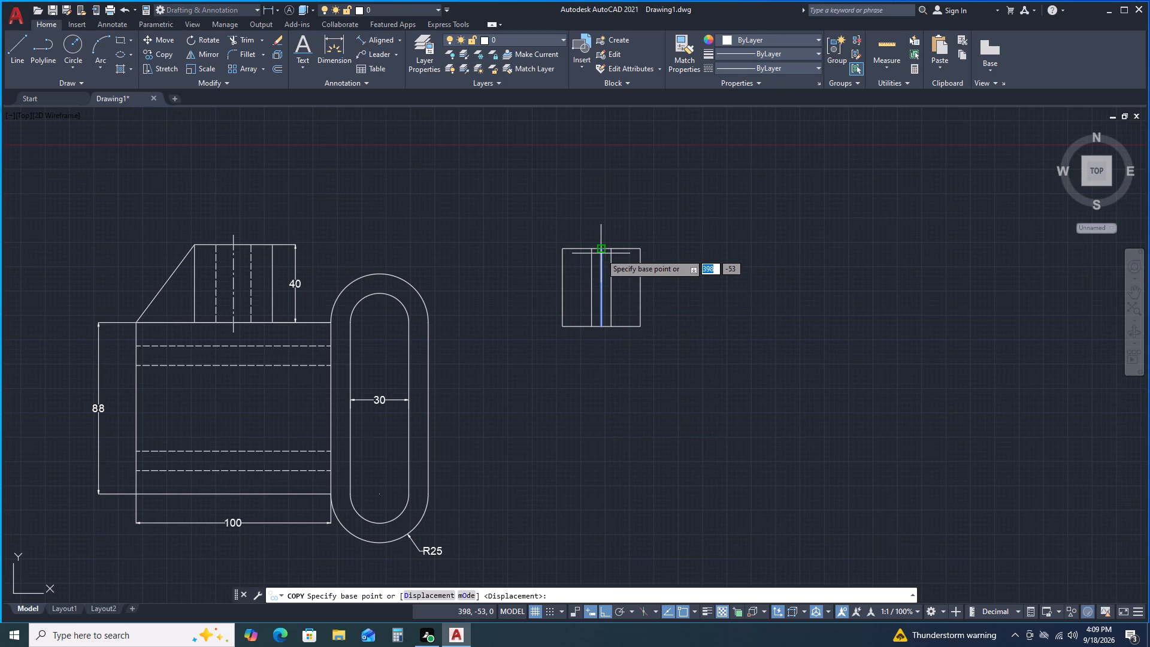
click(601, 249)
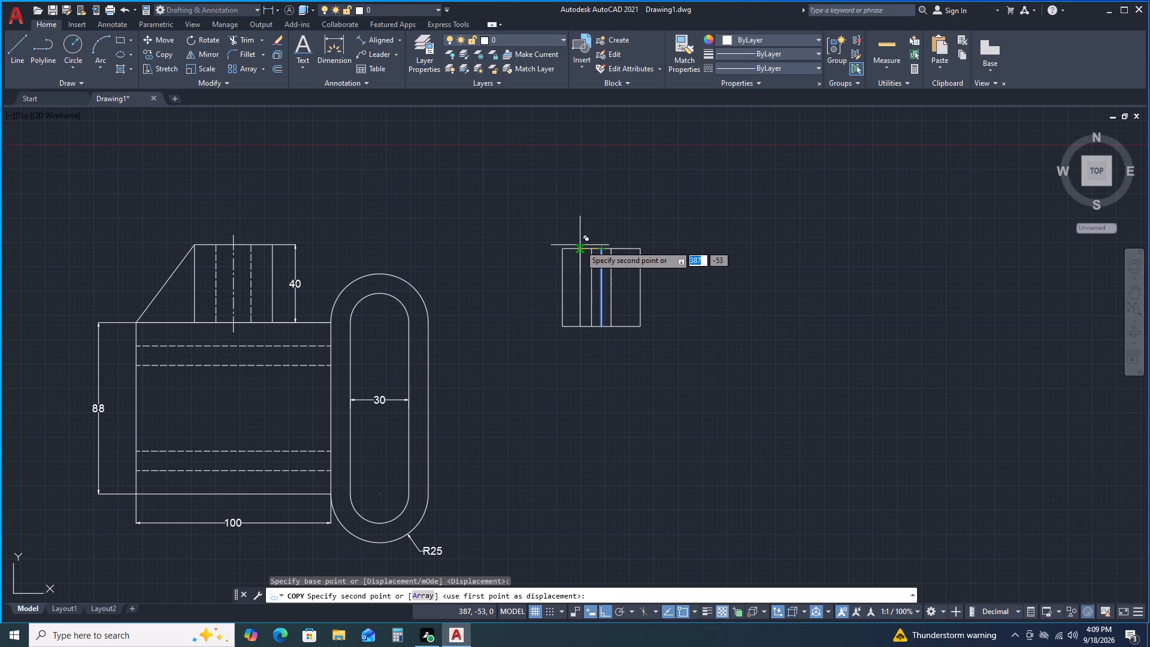
key(8)
key(Return)
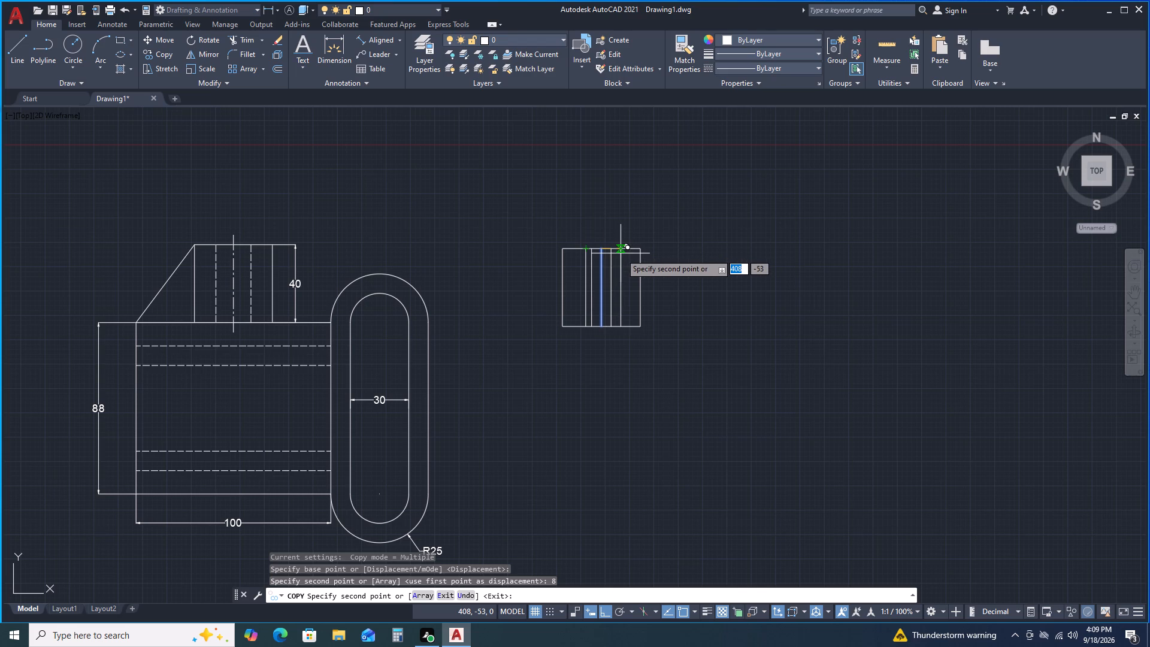
key(8)
key(Return)
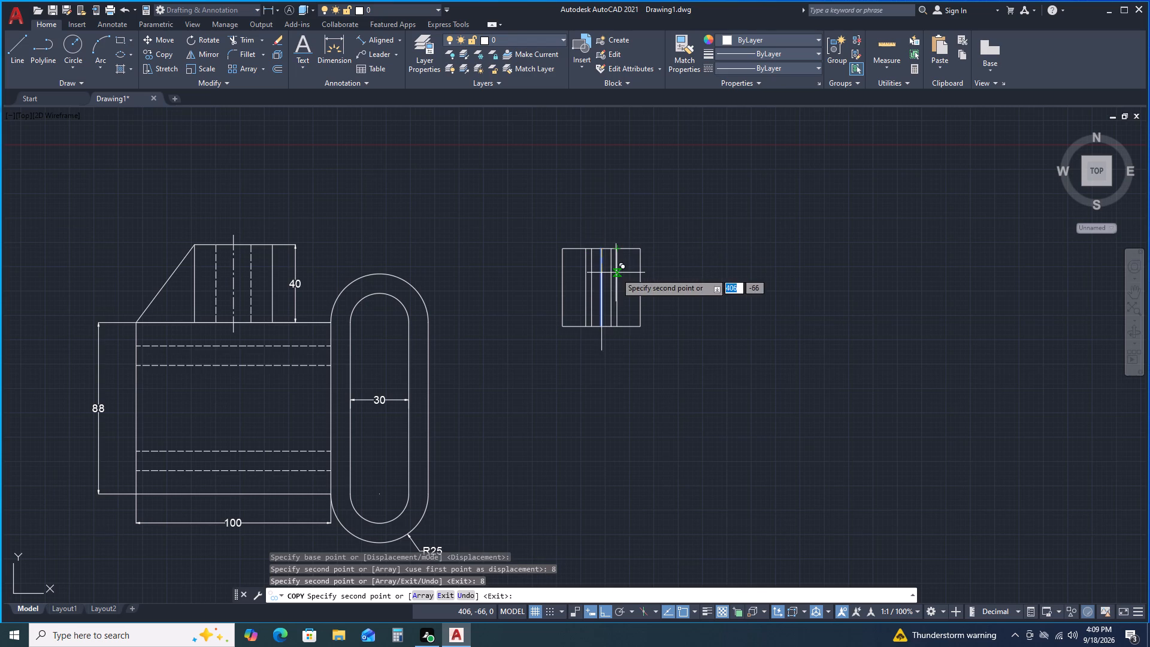
key(space)
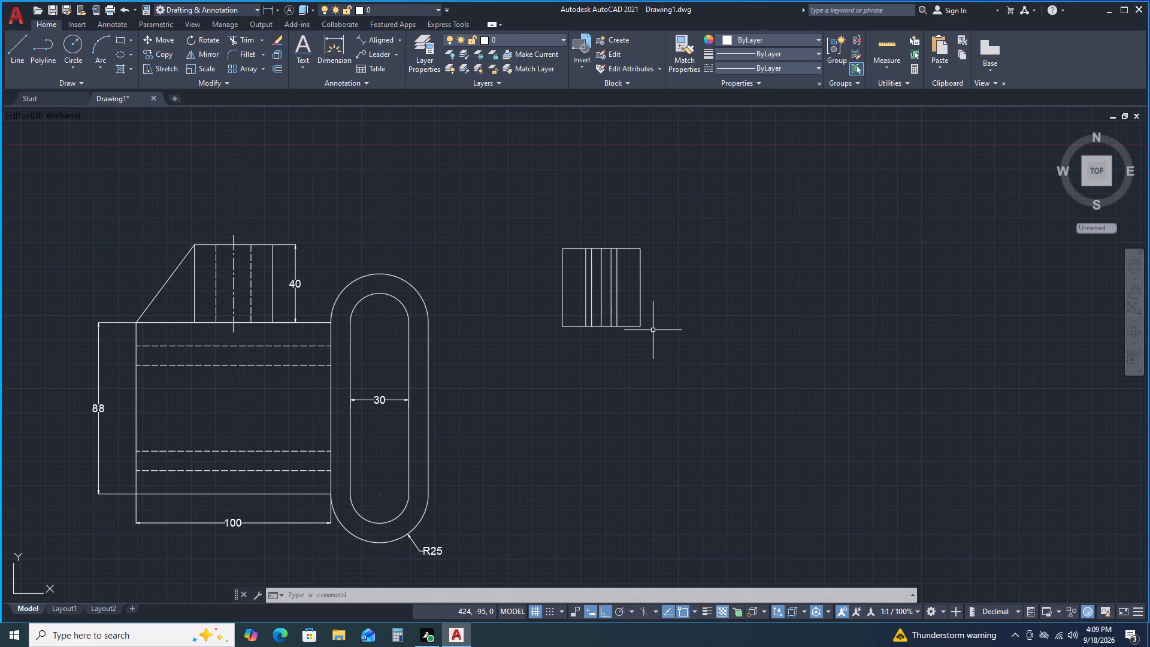
Match the outer pair of the square's inner vertical lines to the front view's dashed hidden line.
triple_click(687, 57)
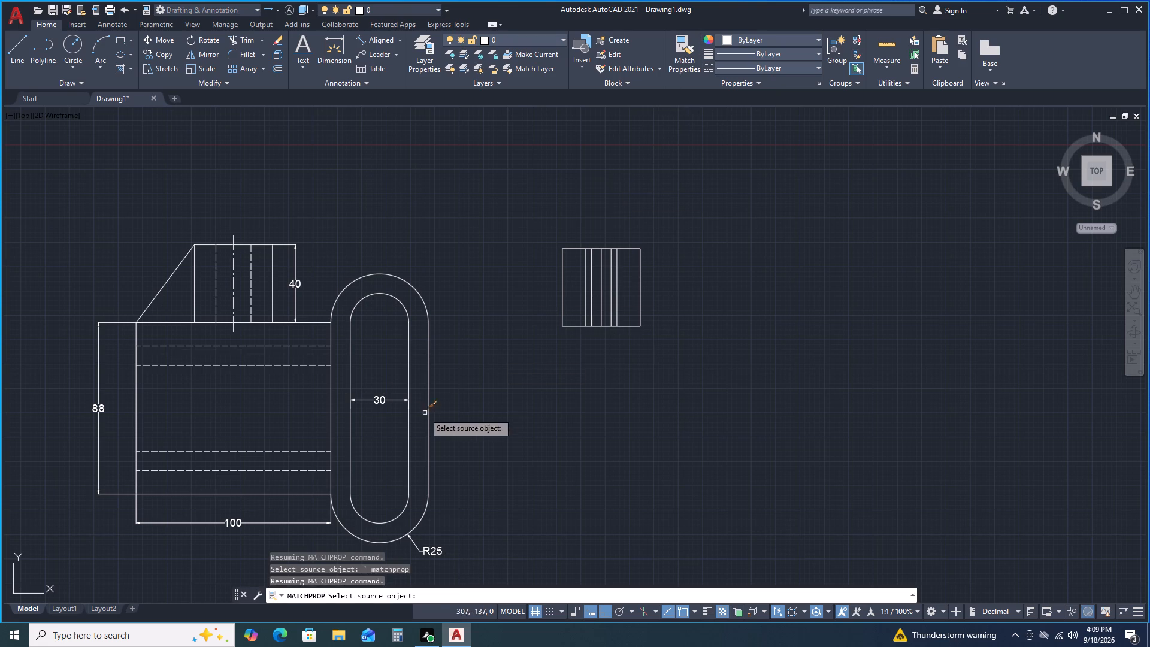
click(297, 346)
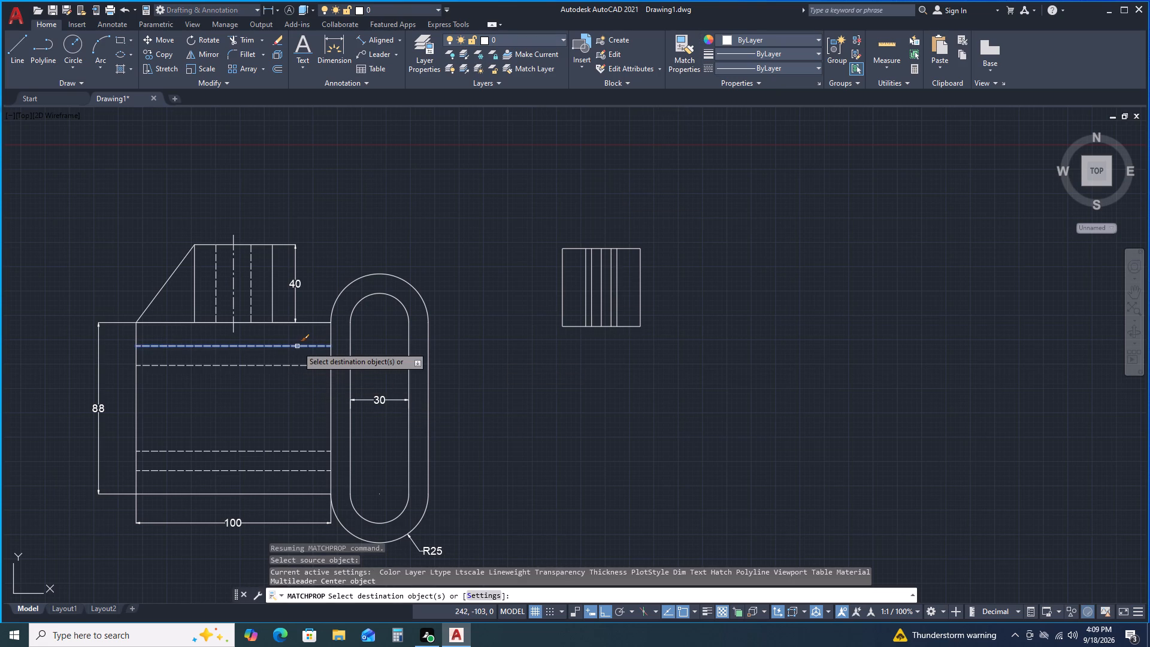
click(586, 268)
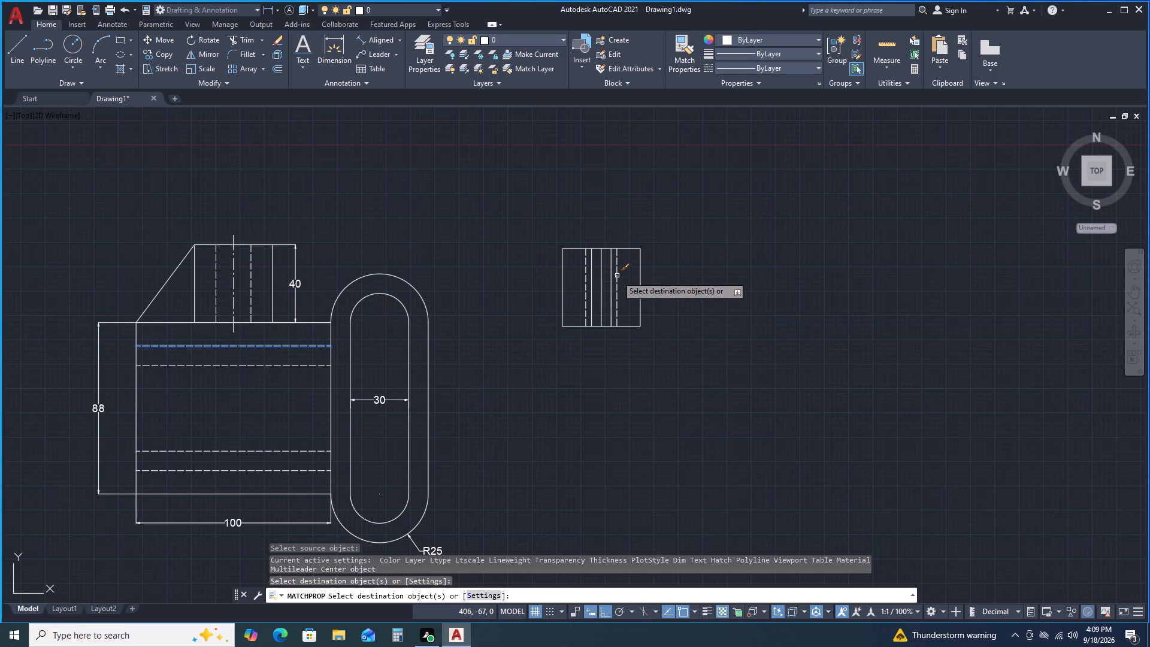
click(617, 276)
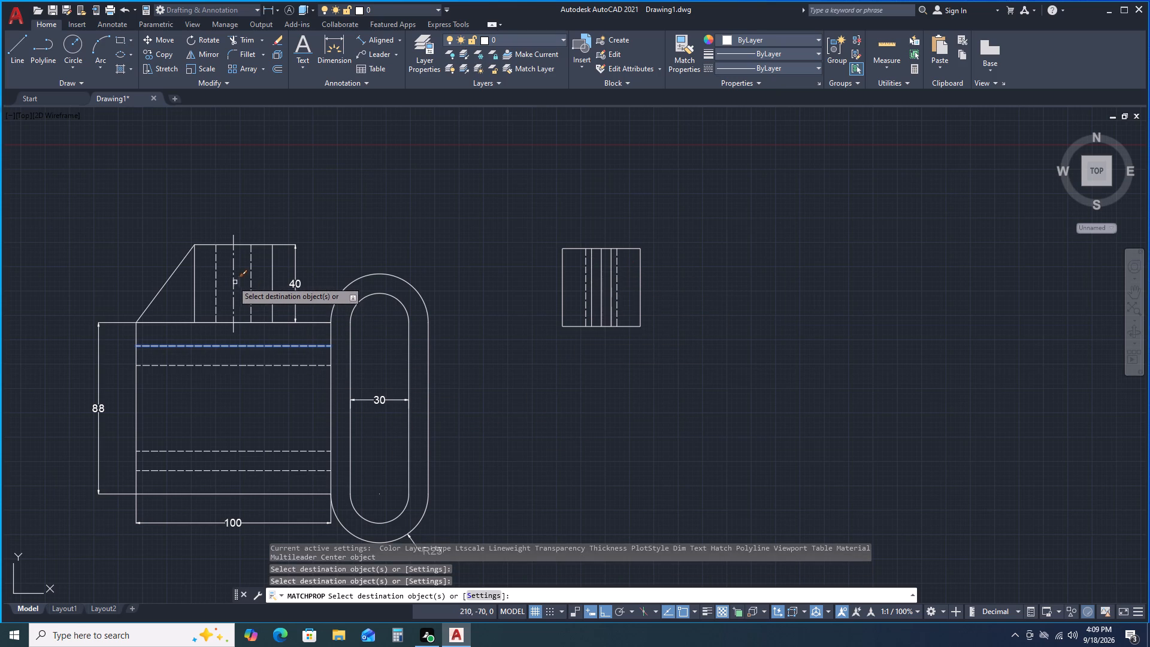
key(Escape)
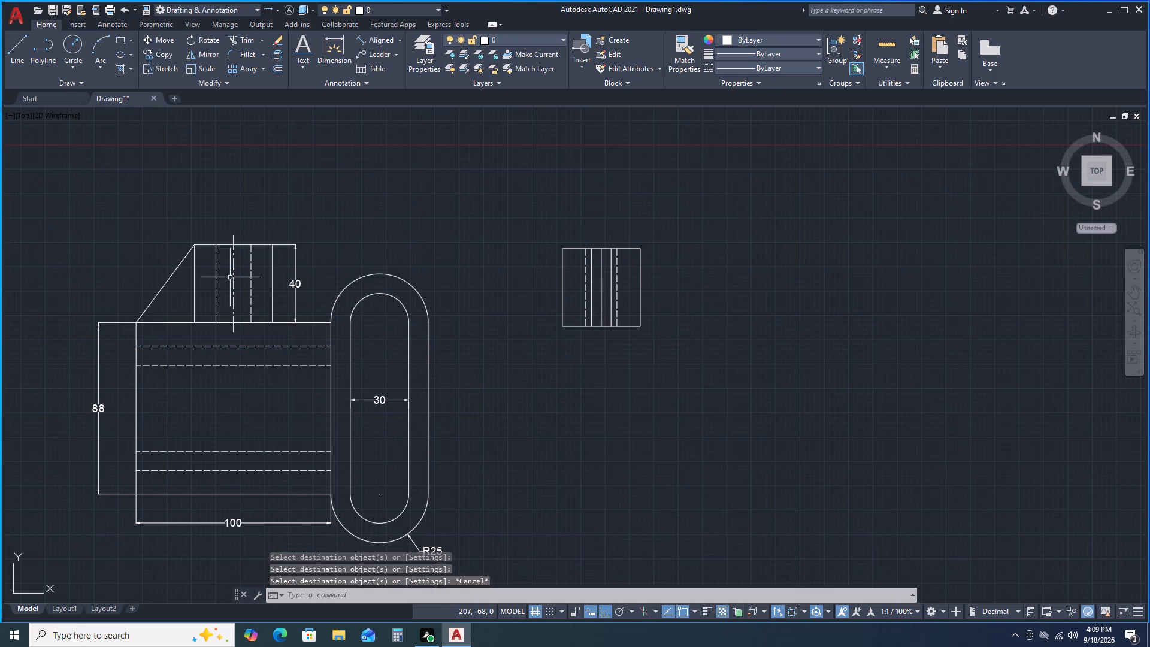
Match the square's middle vertical line to the centerline of the front view's upper boss.
key(space)
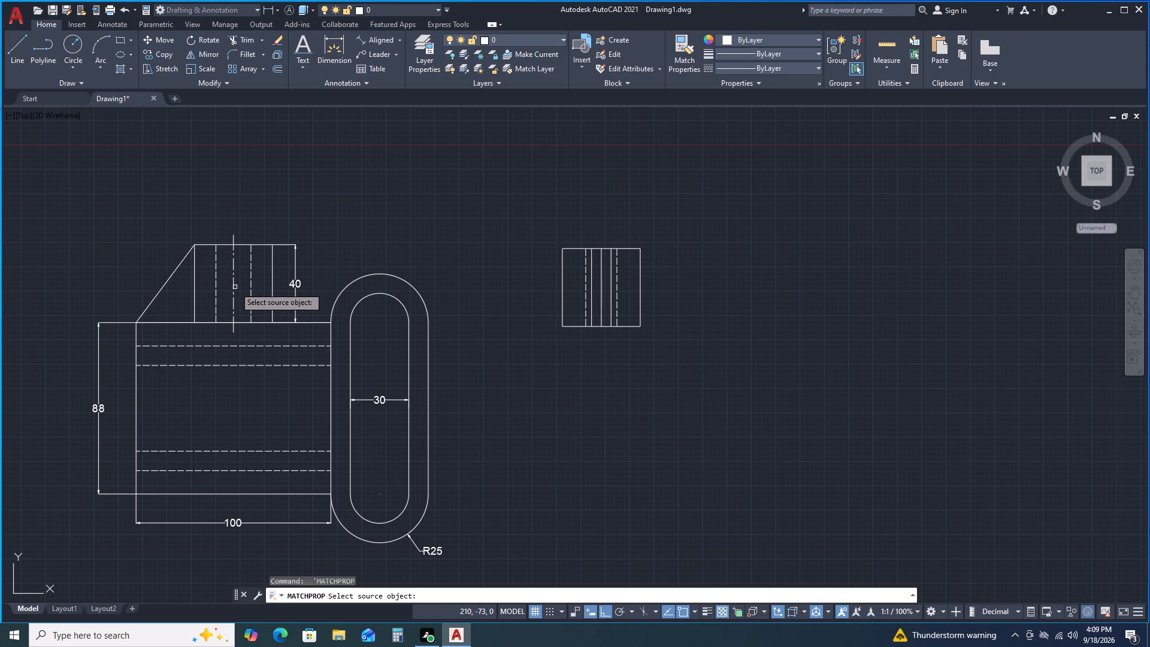
click(234, 283)
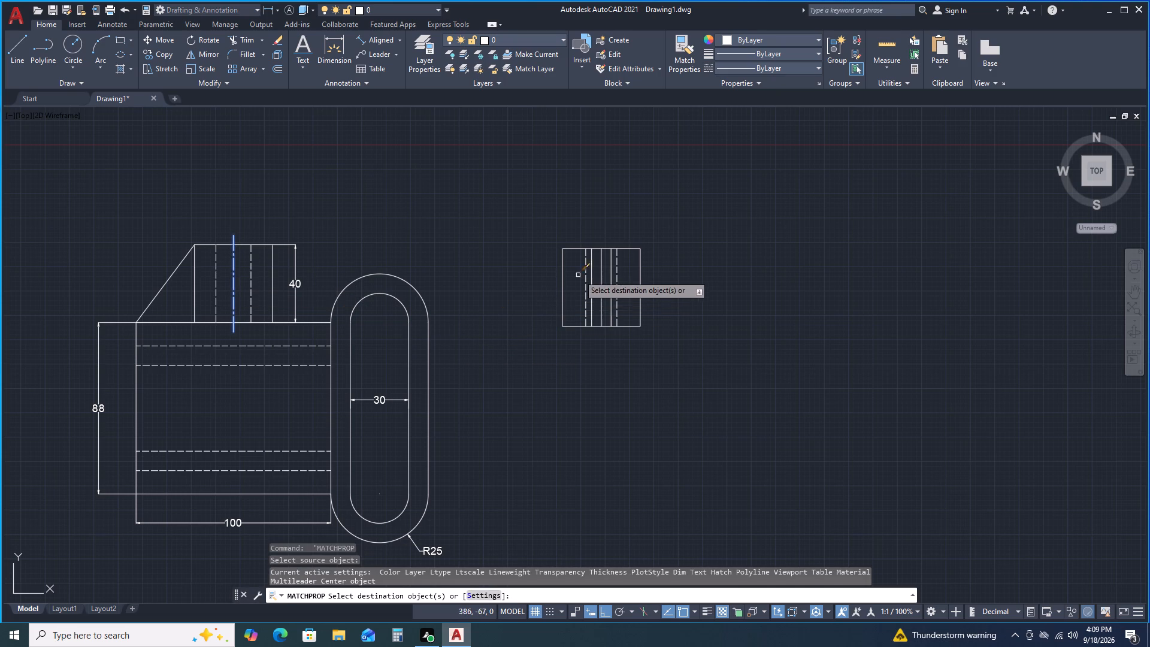
click(602, 268)
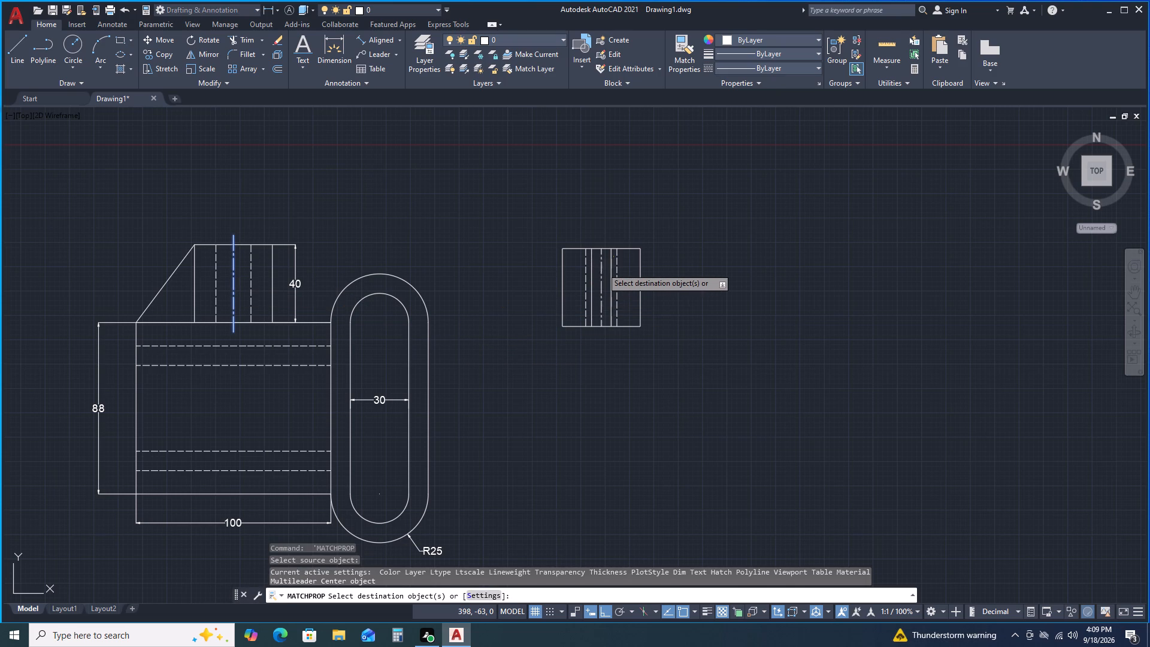
key(space)
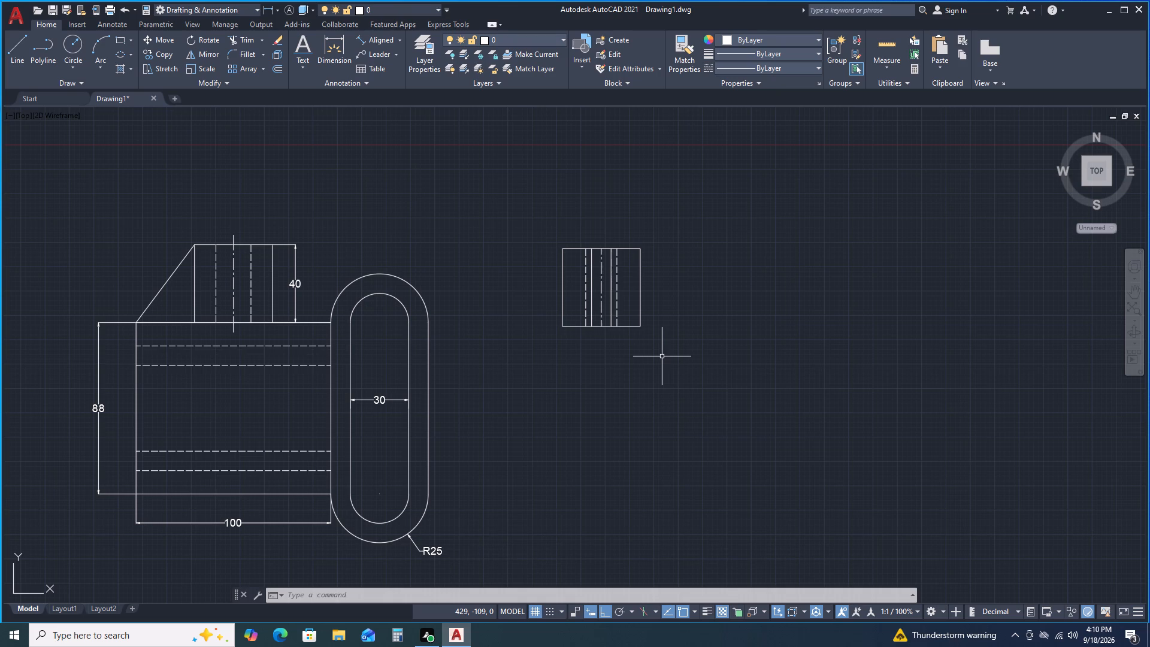
From the square's lower-left corner, draw the side view's upper lip with connected lines: 22 down, 12 right, 10 up, 16 right.
double_click(17, 52)
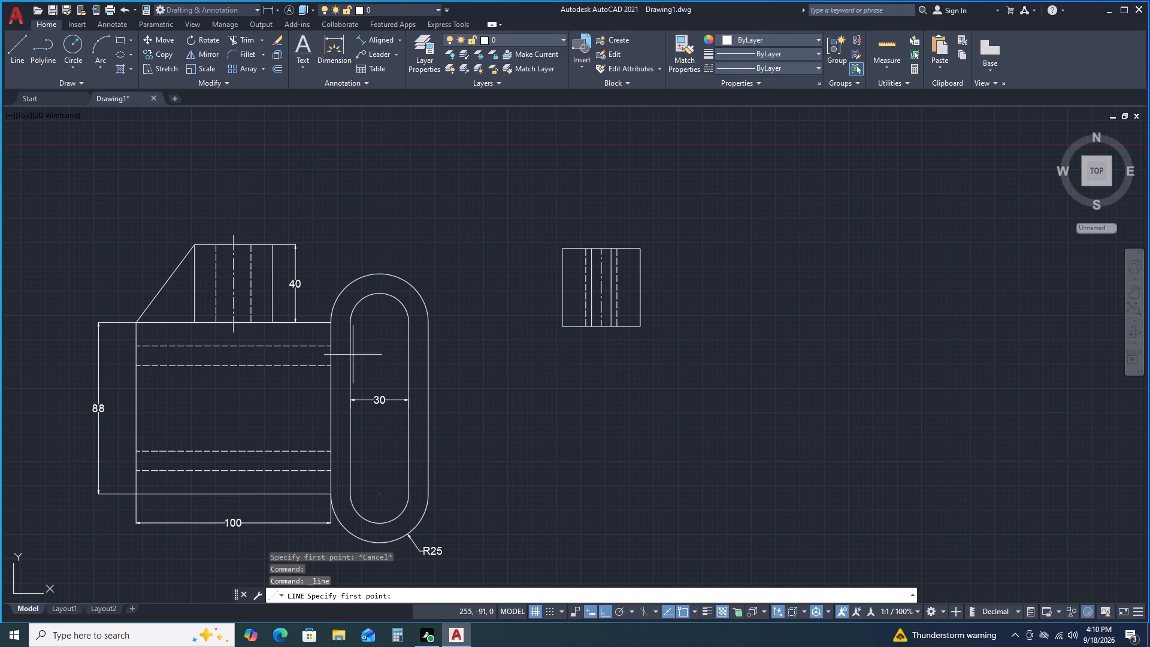
click(561, 323)
text(22)
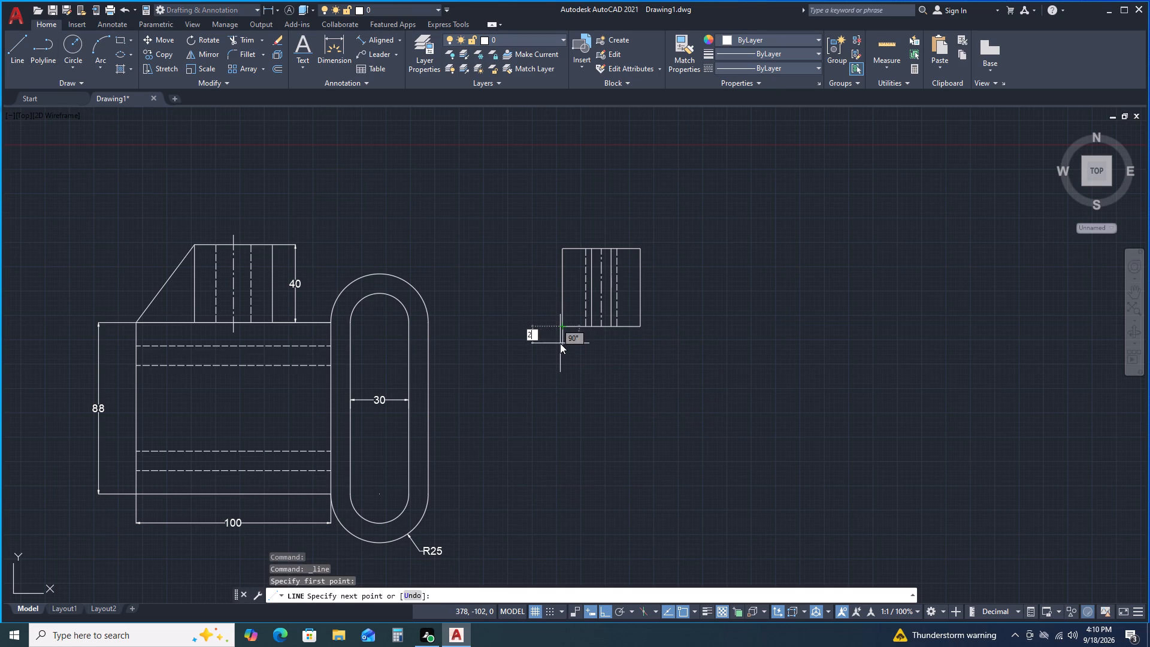
key(Return)
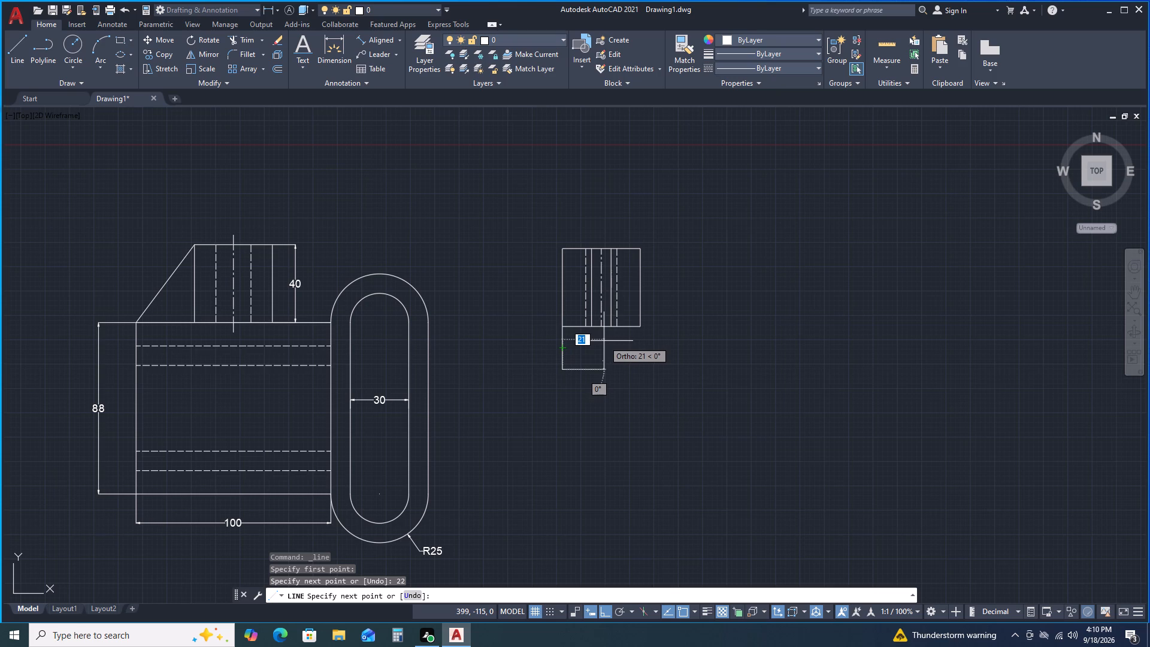
text(12)
key(Return)
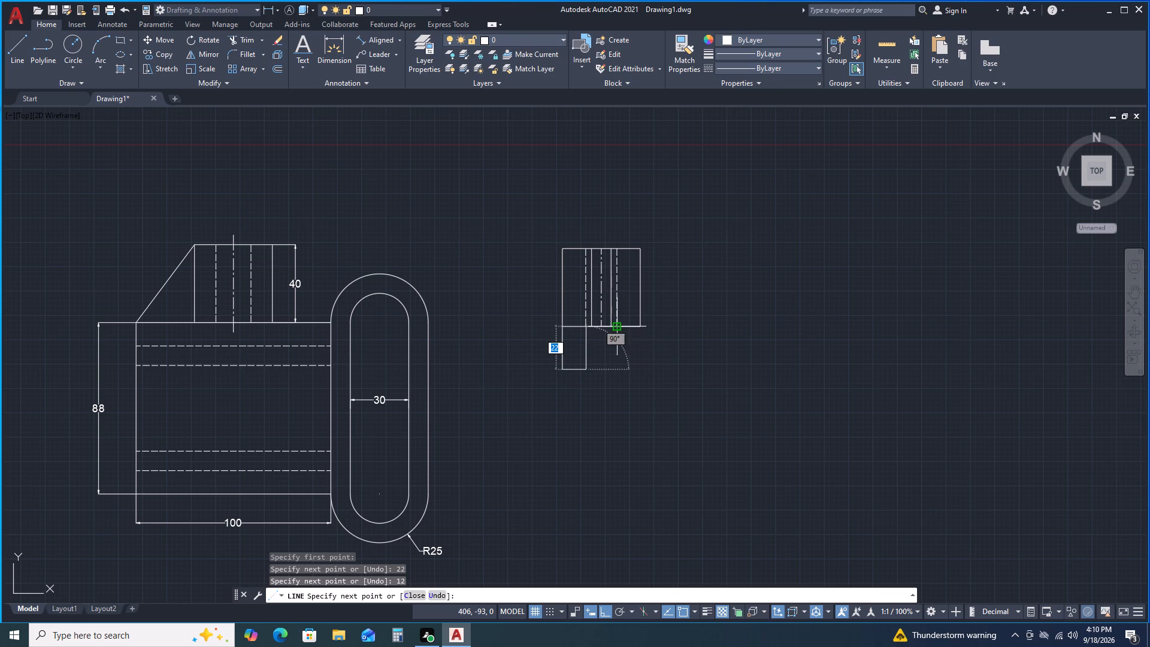
text(10)
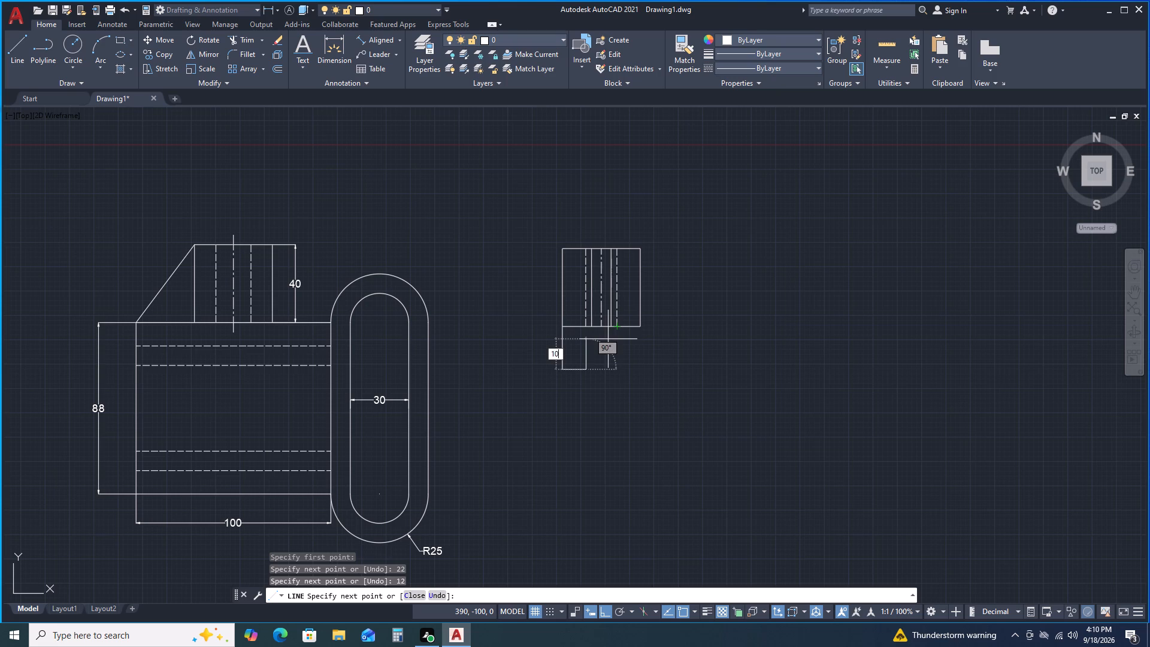
key(Return)
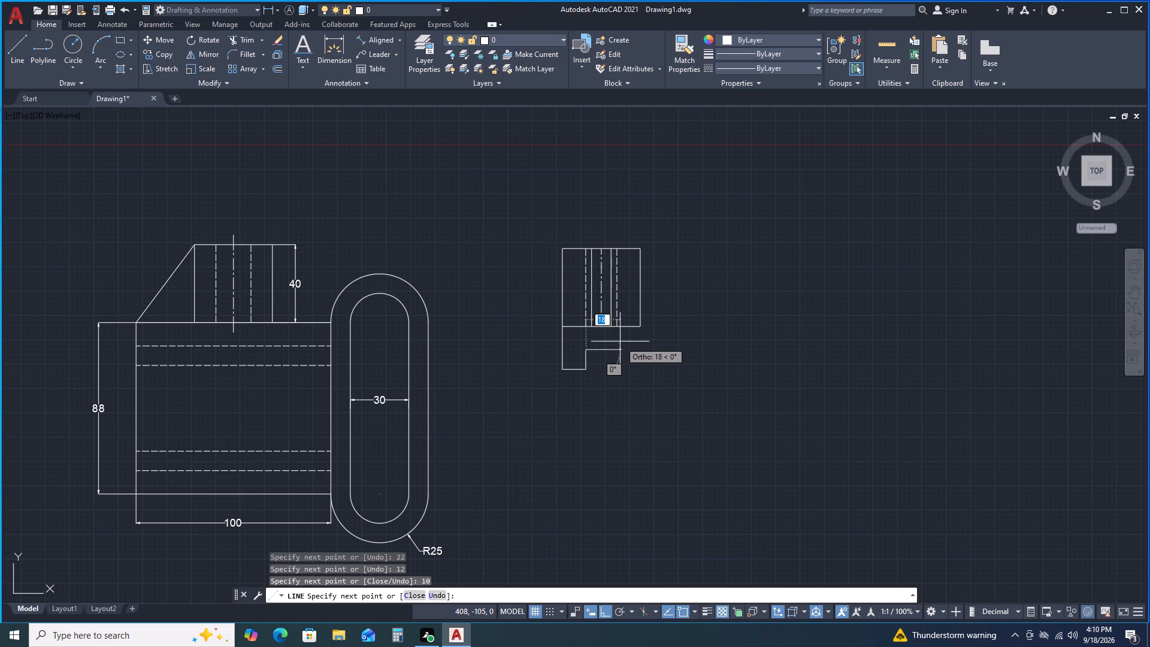
text(16)
key(Return)
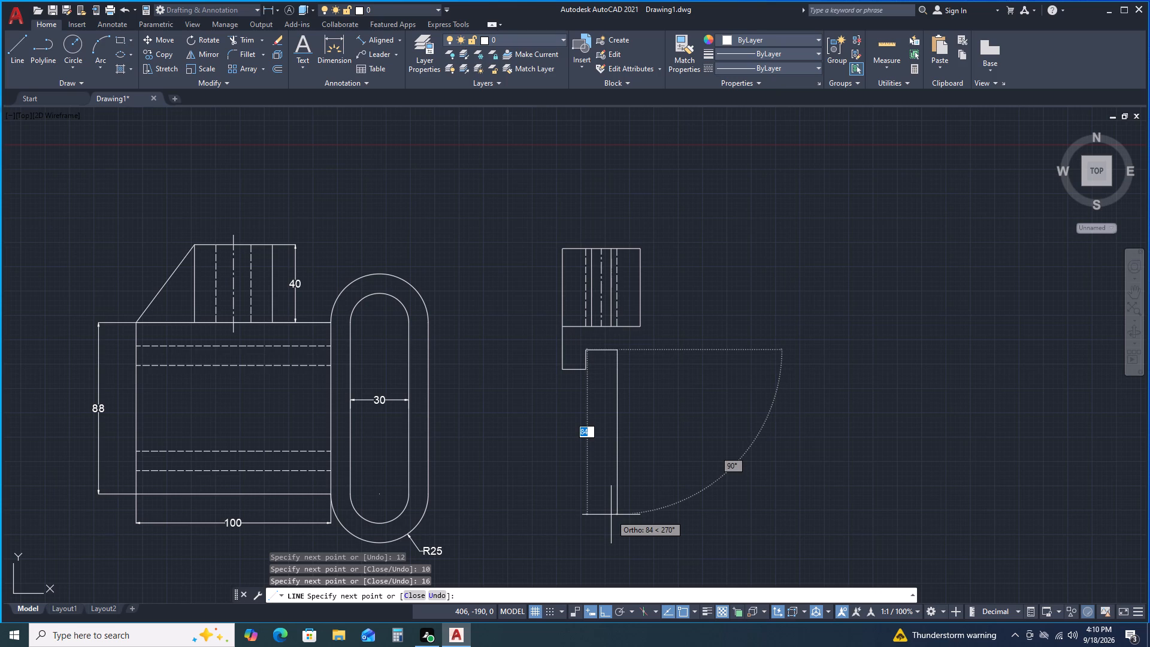
Continue the outline around the channel's inside with lines 64 down, 16 left, 10 up and 12 left.
text(64)
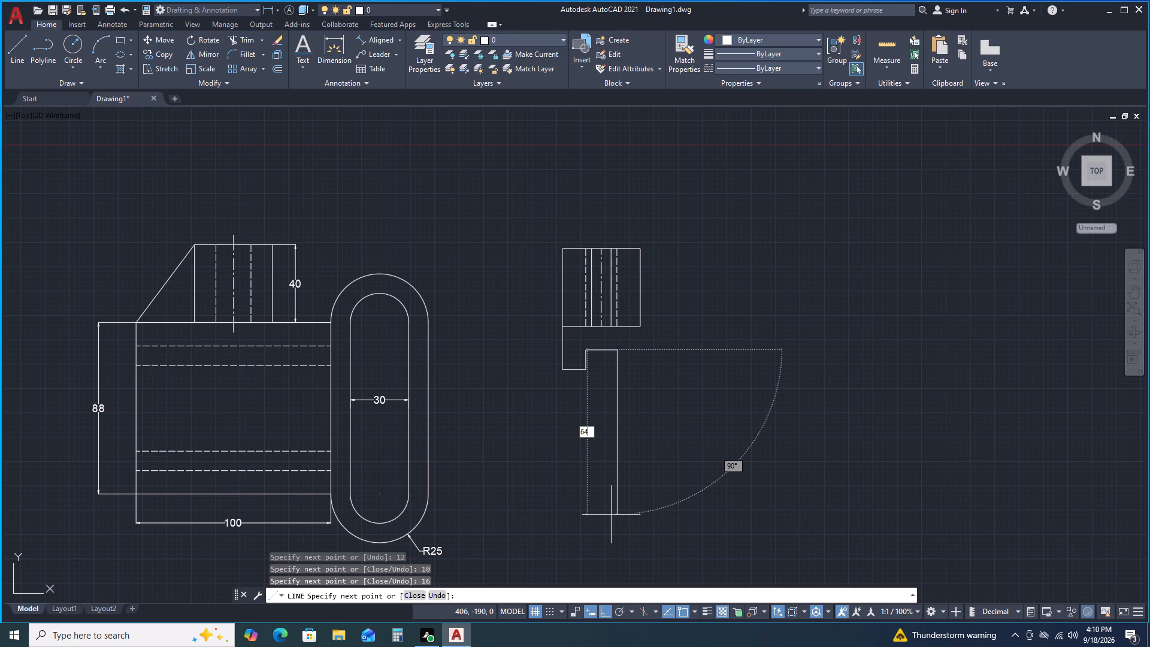
key(Return)
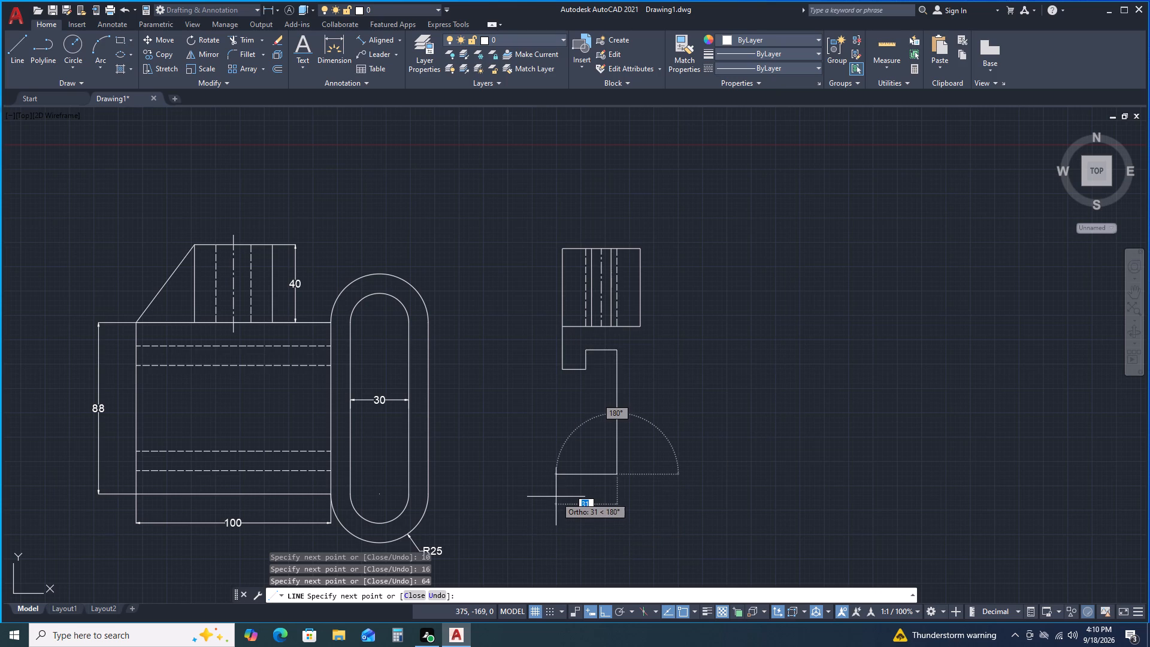
text(16)
key(Return)
text(10)
key(Return)
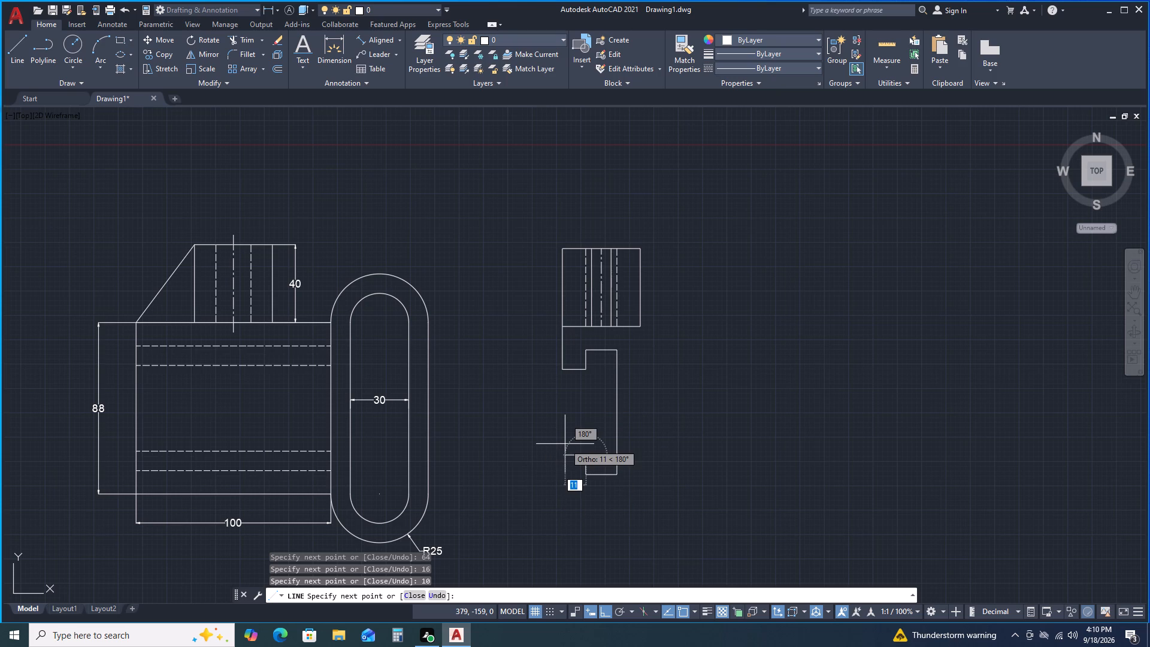
text(12)
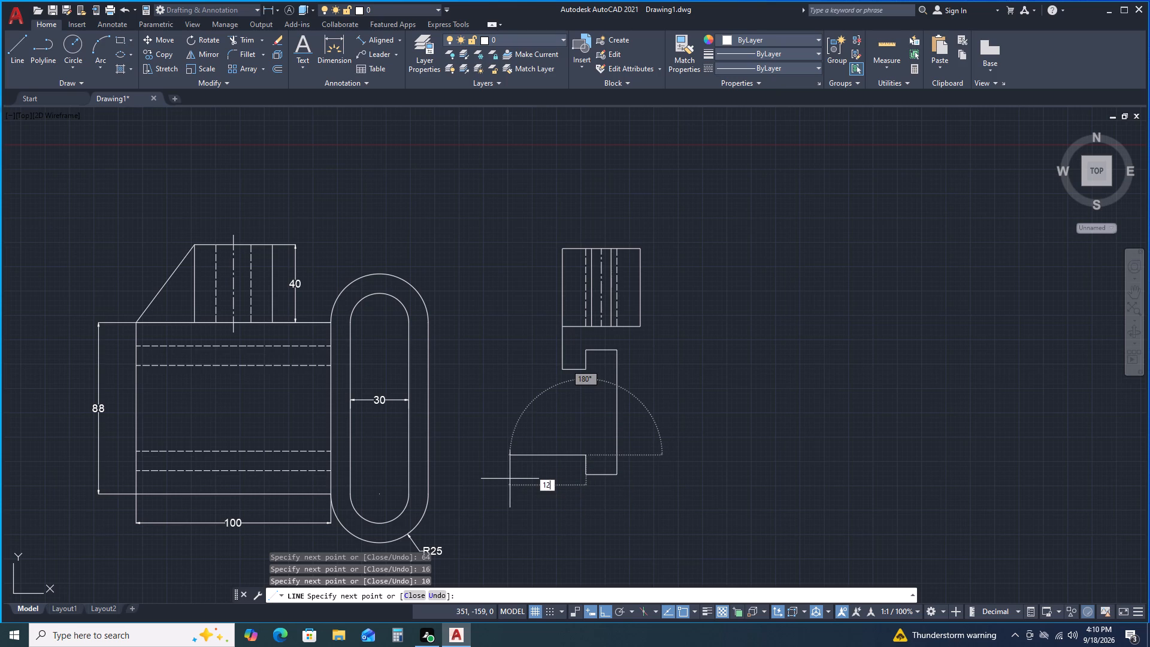
key(Return)
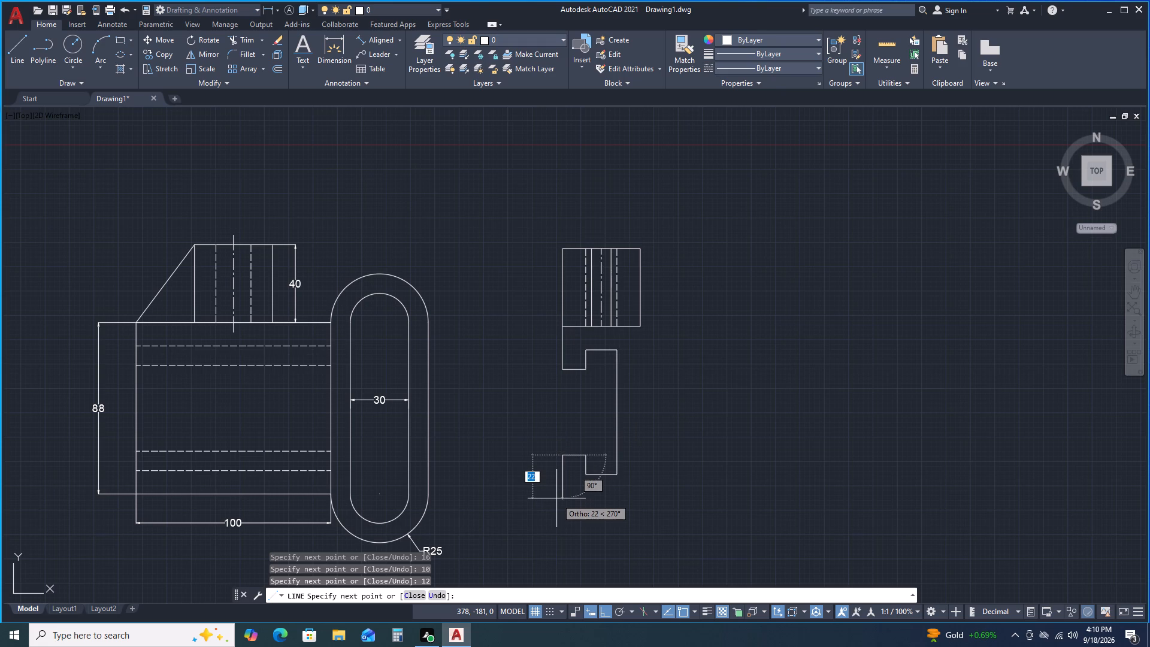
Finish the channel outline with lines 22 down and 40 right, then up to the square's lower-right corner.
text(22)
key(Return)
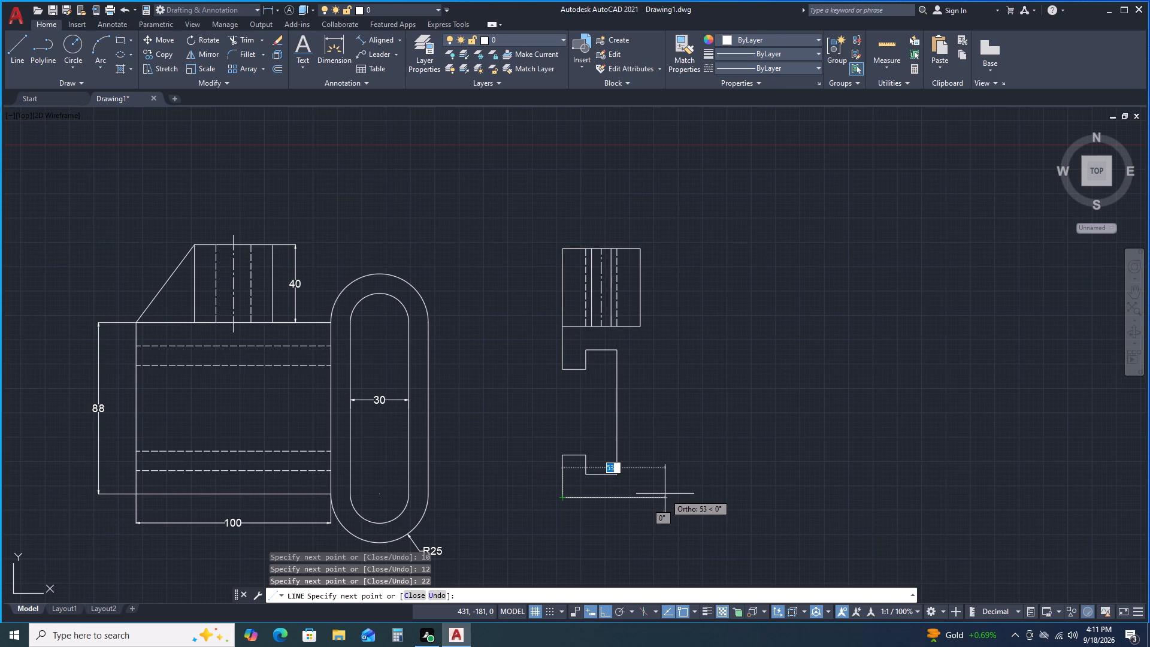
text(40)
key(Return)
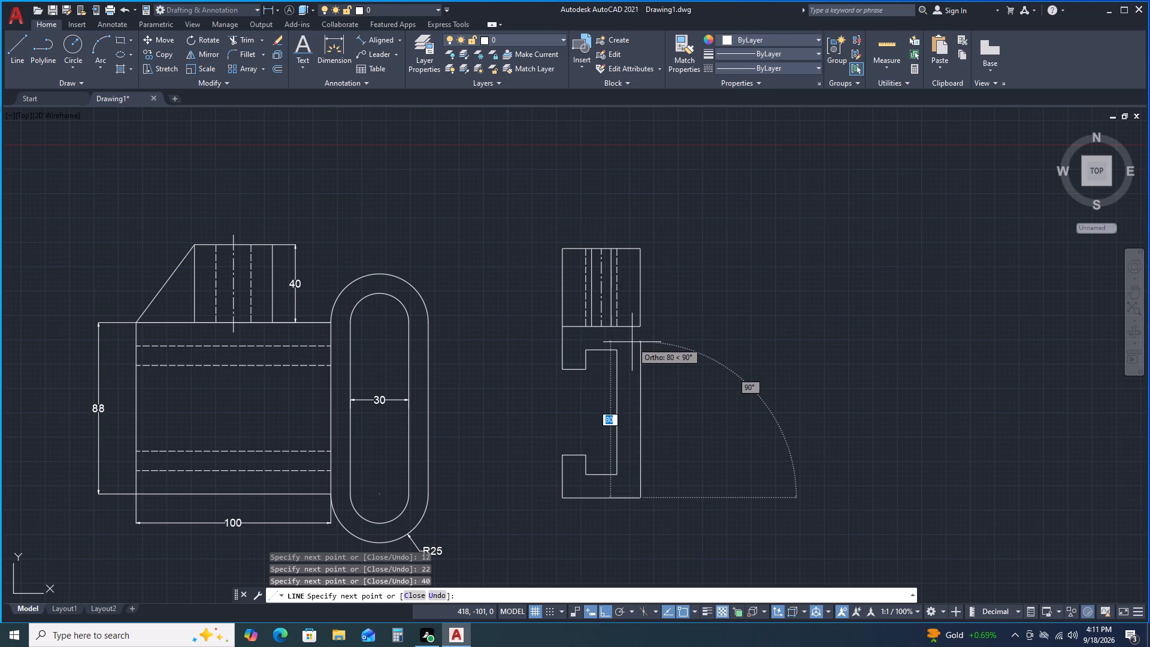
double_click(640, 325)
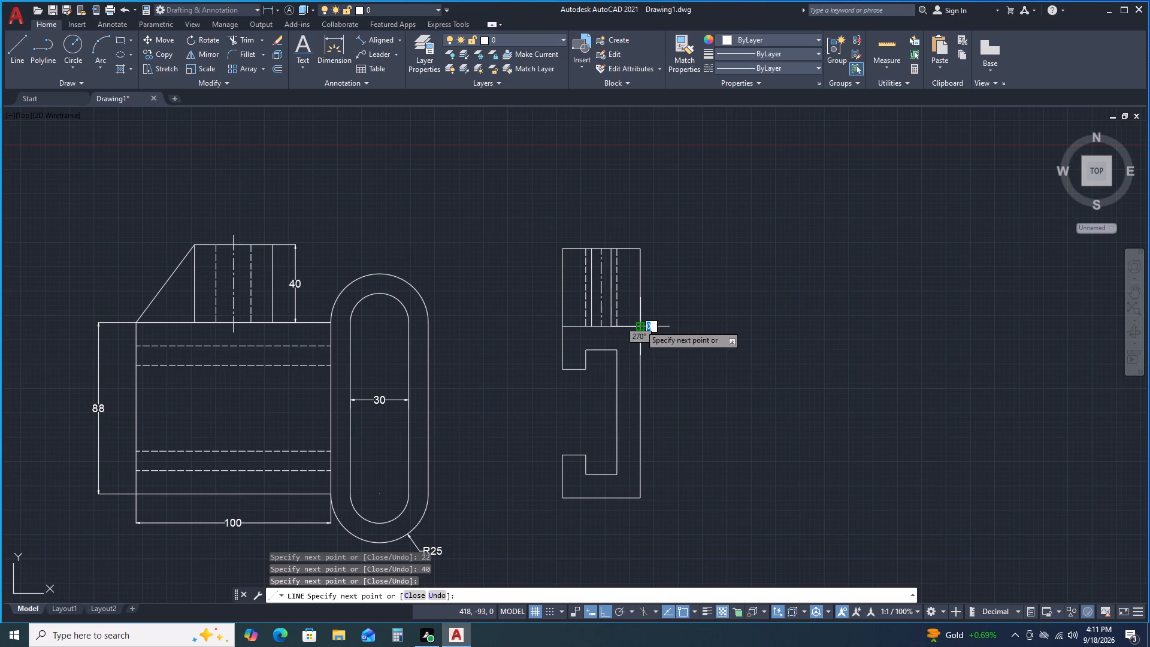
key(space)
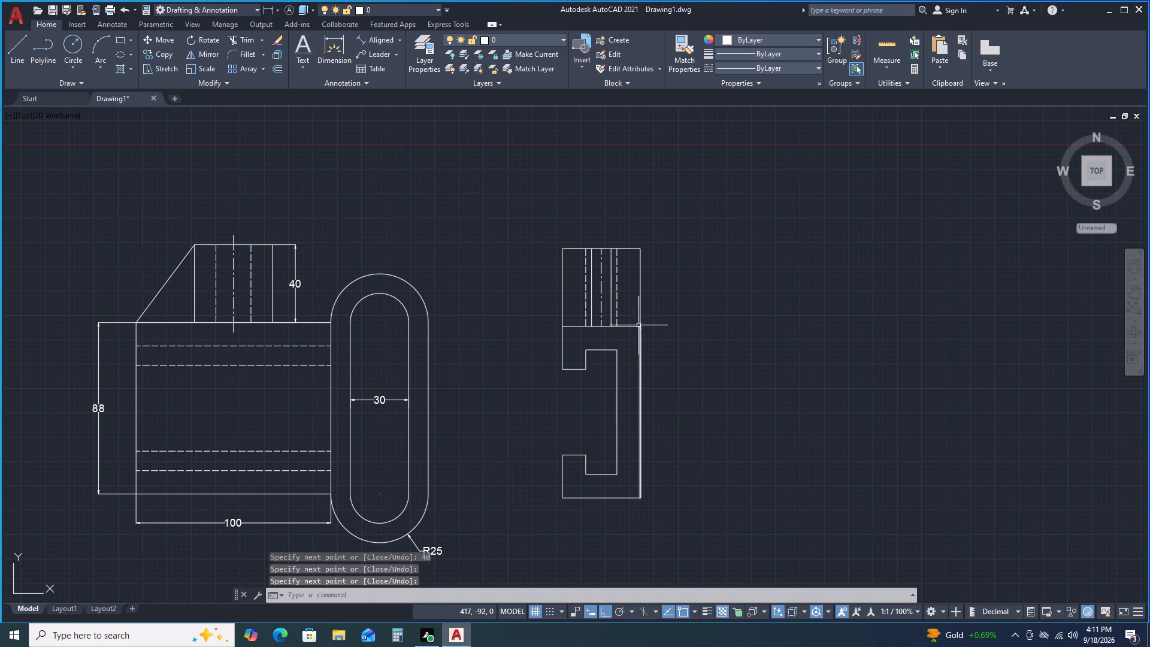
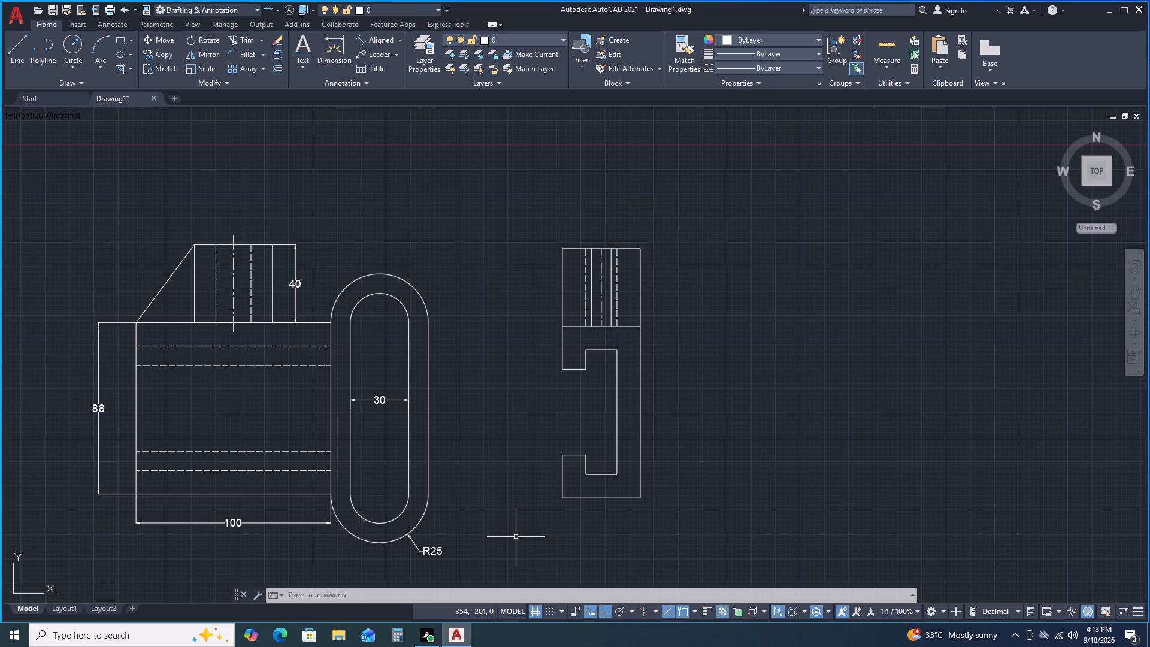
From the midpoint of the upper square's right edge, draw connected lines 16 right, 142.5 down, 56 left, and up to the channel's lower-left corner.
double_click(19, 52)
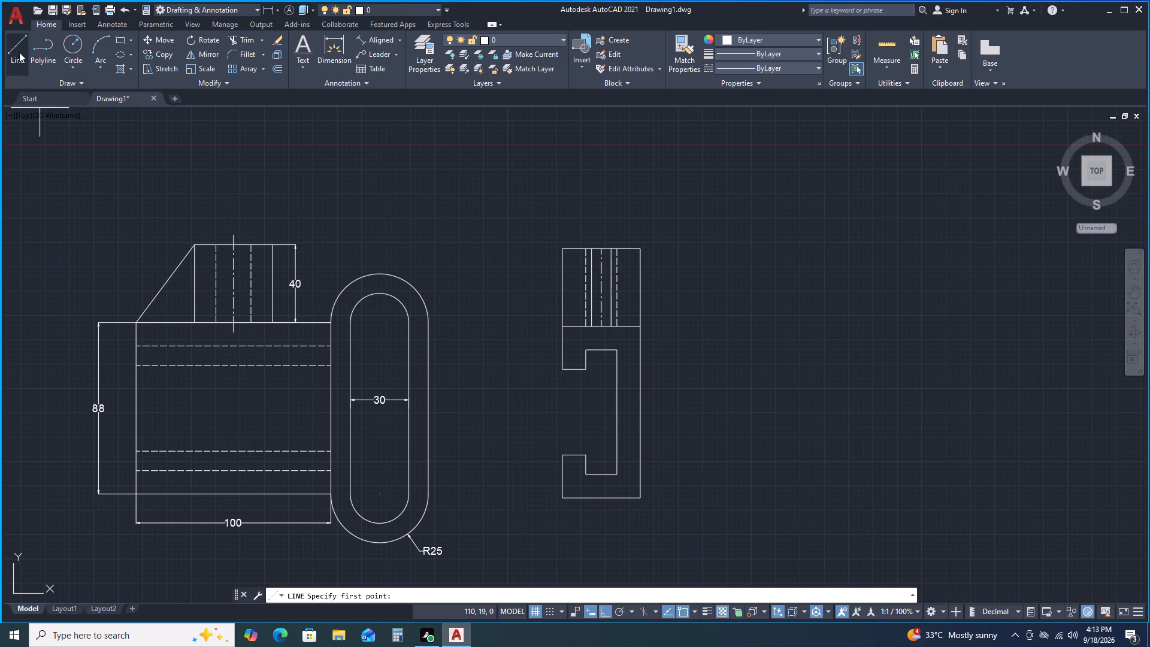
double_click(640, 290)
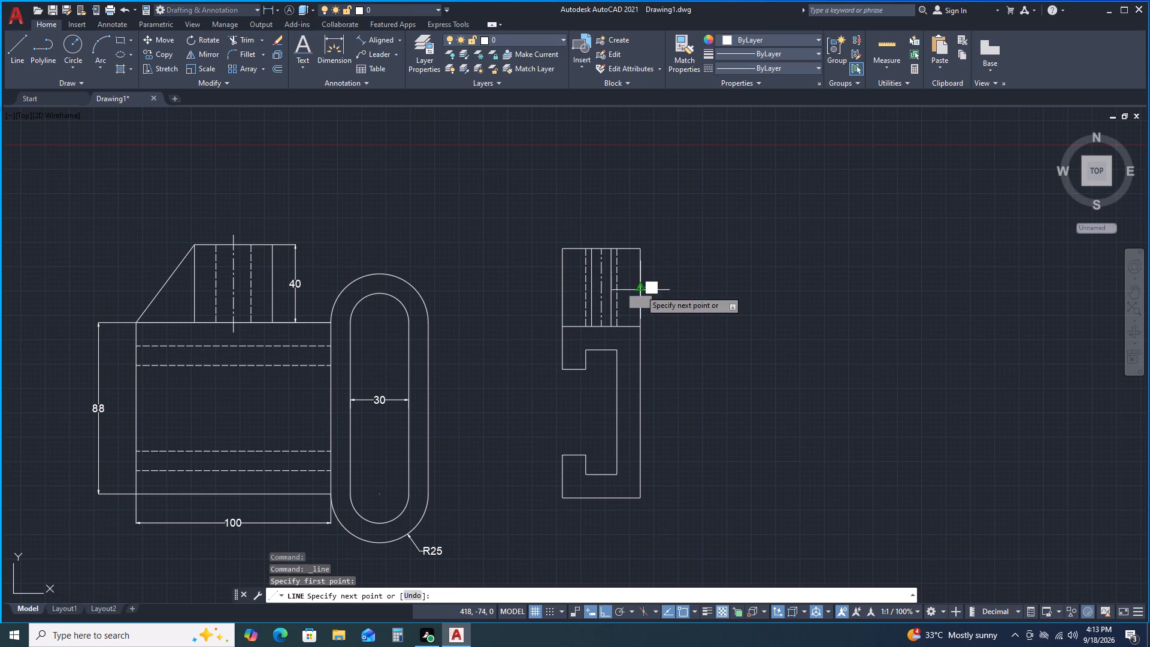
text(16)
key(Return)
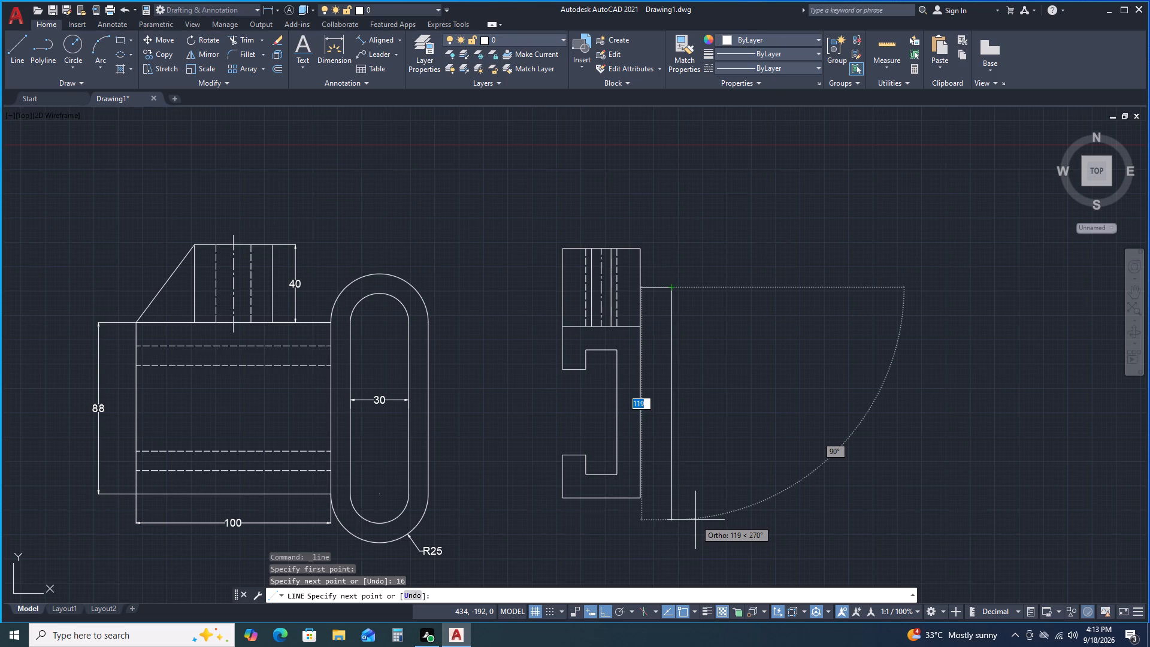
text(142.5)
key(Return)
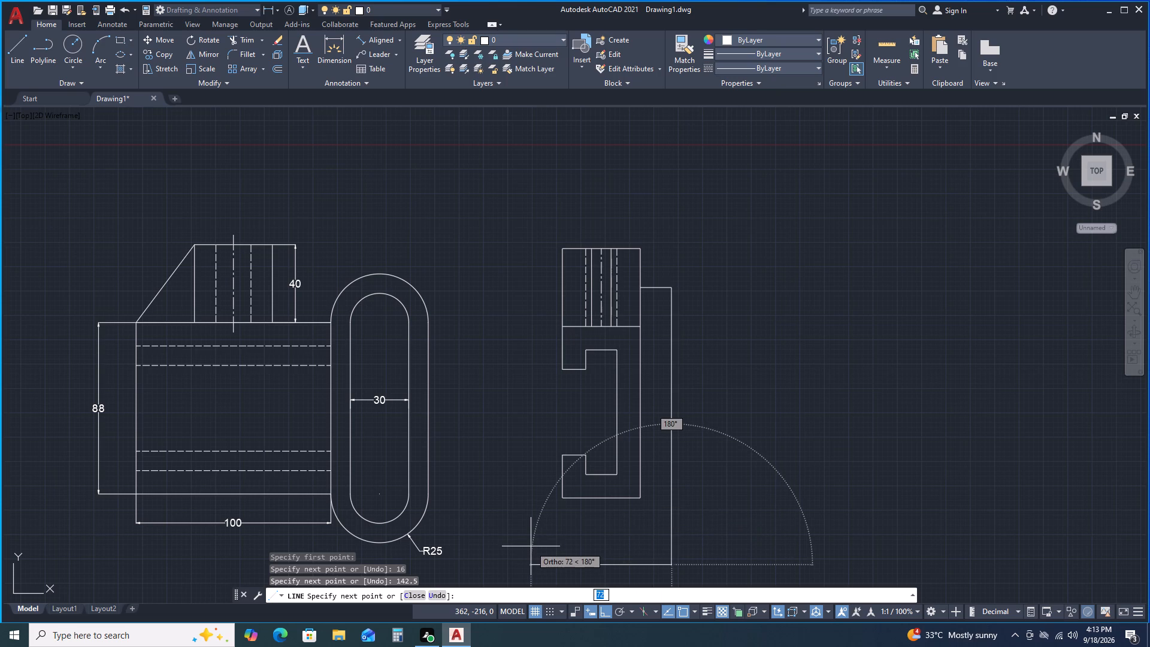
text(56)
key(Return)
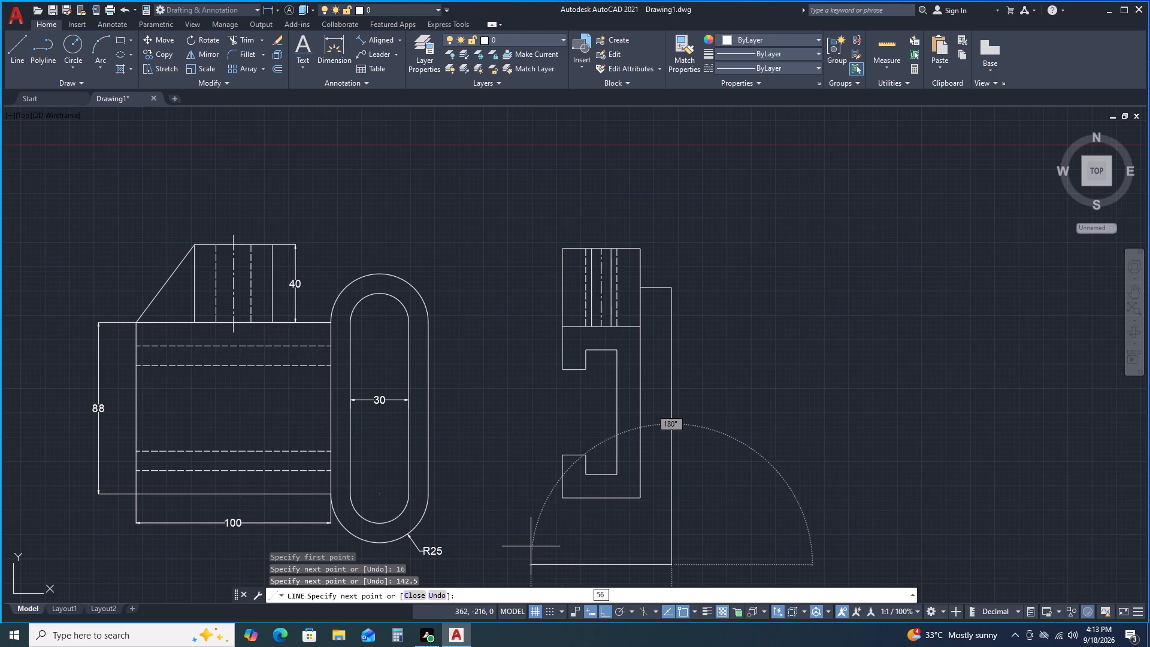
click(559, 501)
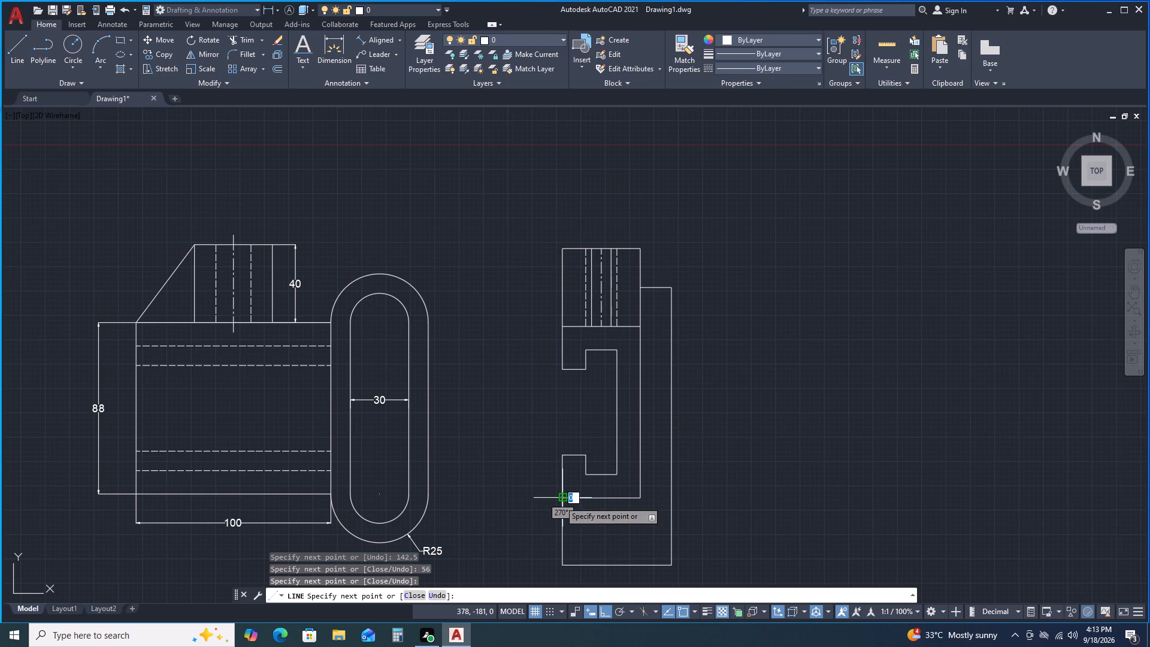
key(space)
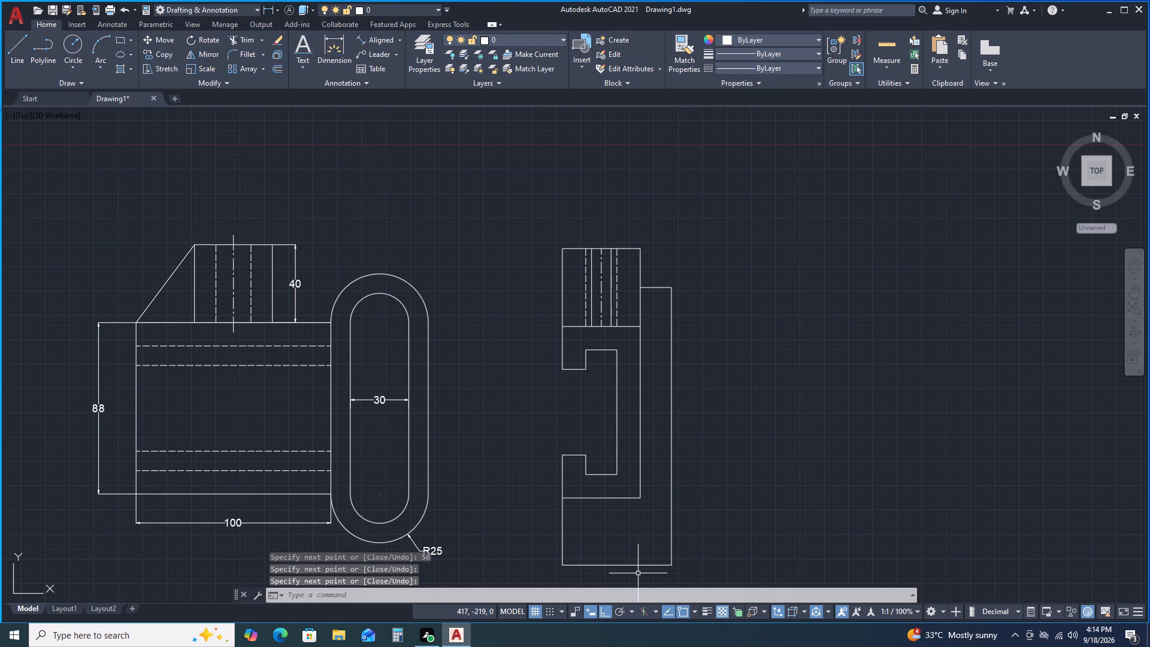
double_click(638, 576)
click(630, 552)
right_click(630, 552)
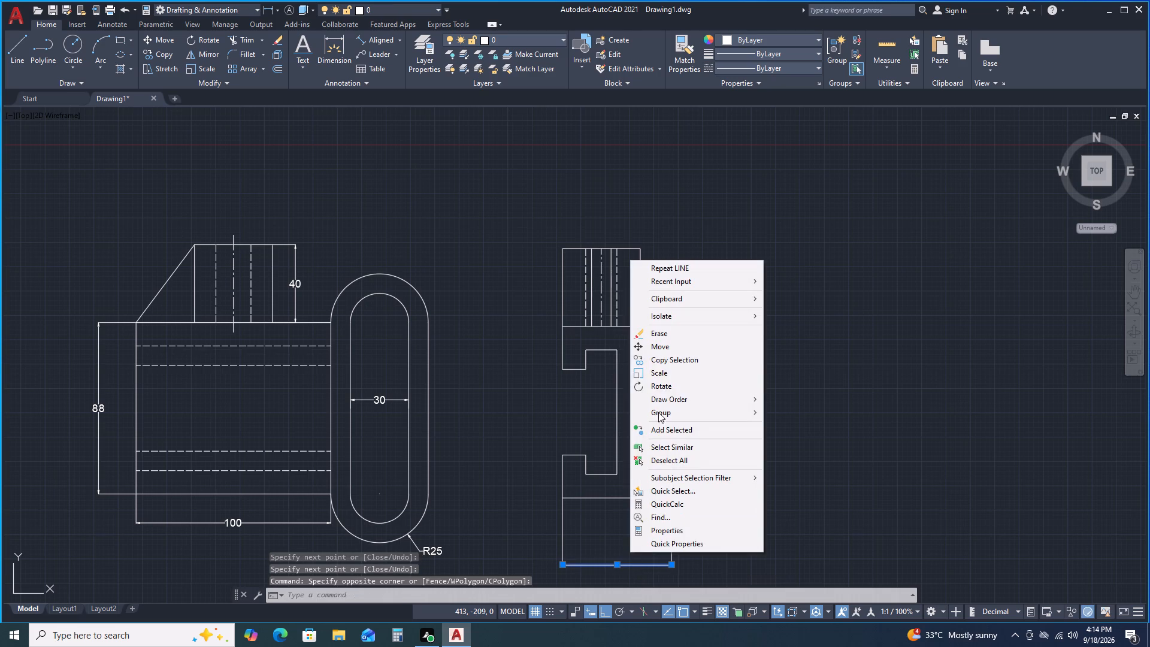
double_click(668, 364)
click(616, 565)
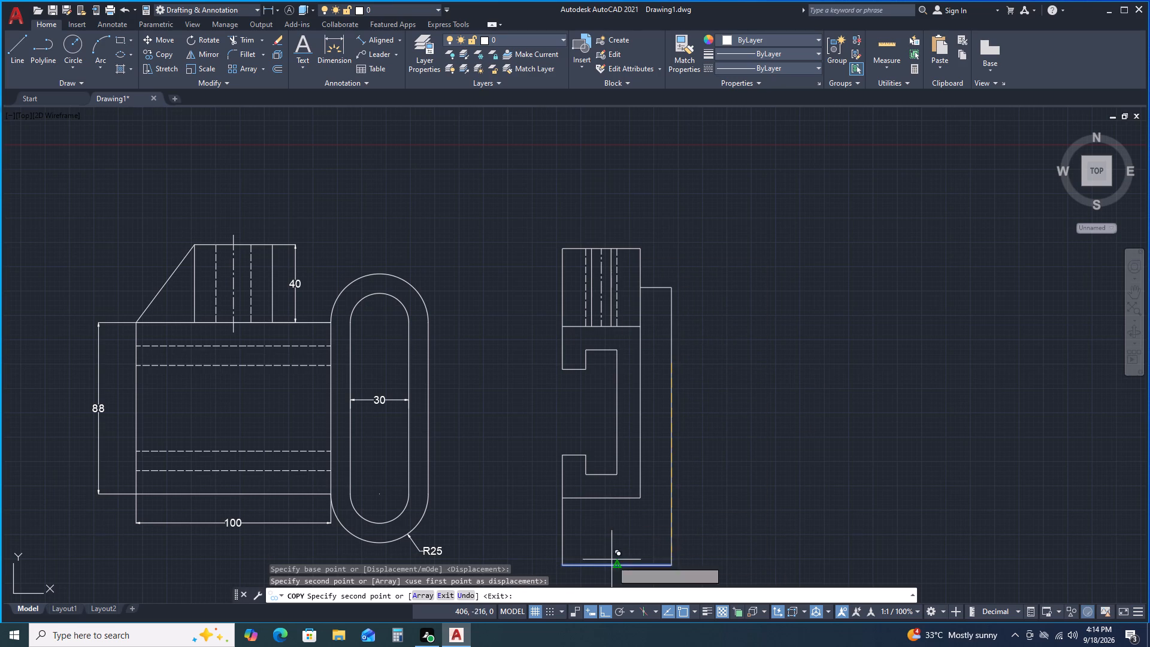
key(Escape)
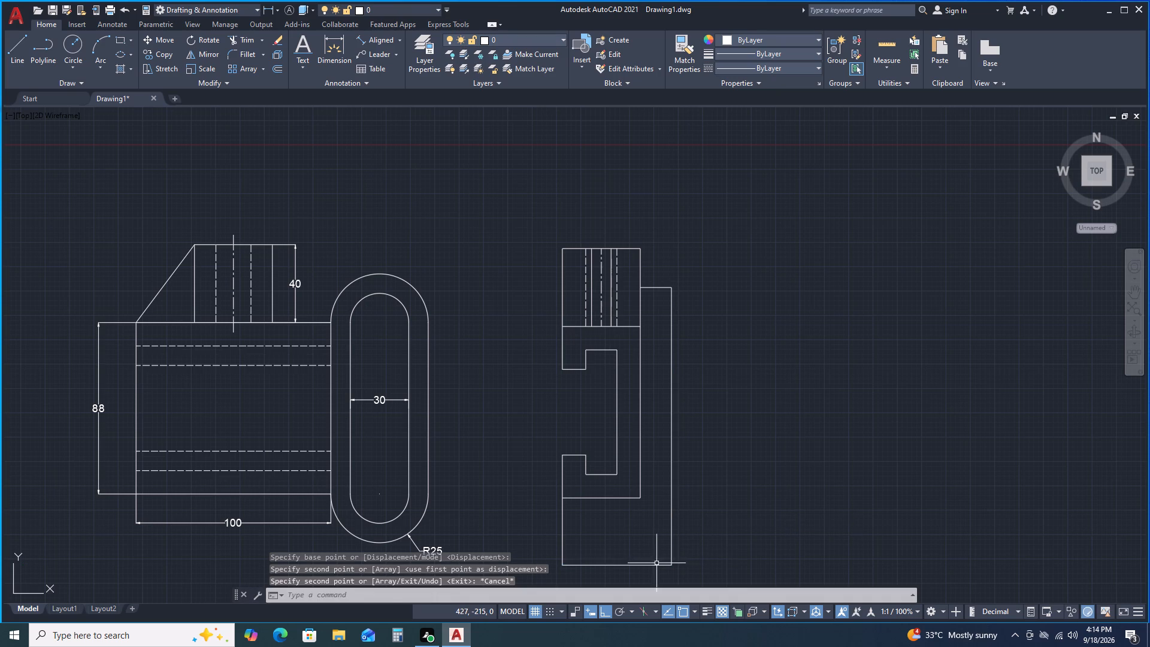
Copy the side view's bottom horizontal line 12.5 upward from its right endpoint.
click(647, 578)
double_click(627, 547)
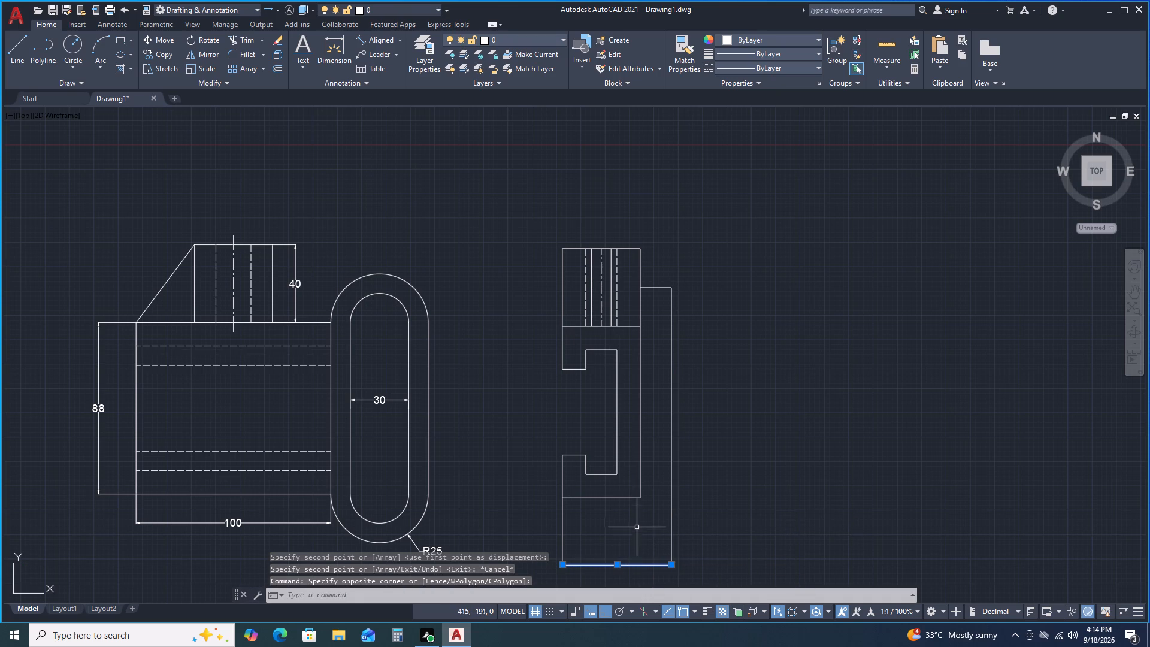
right_click(637, 531)
right_click(637, 531)
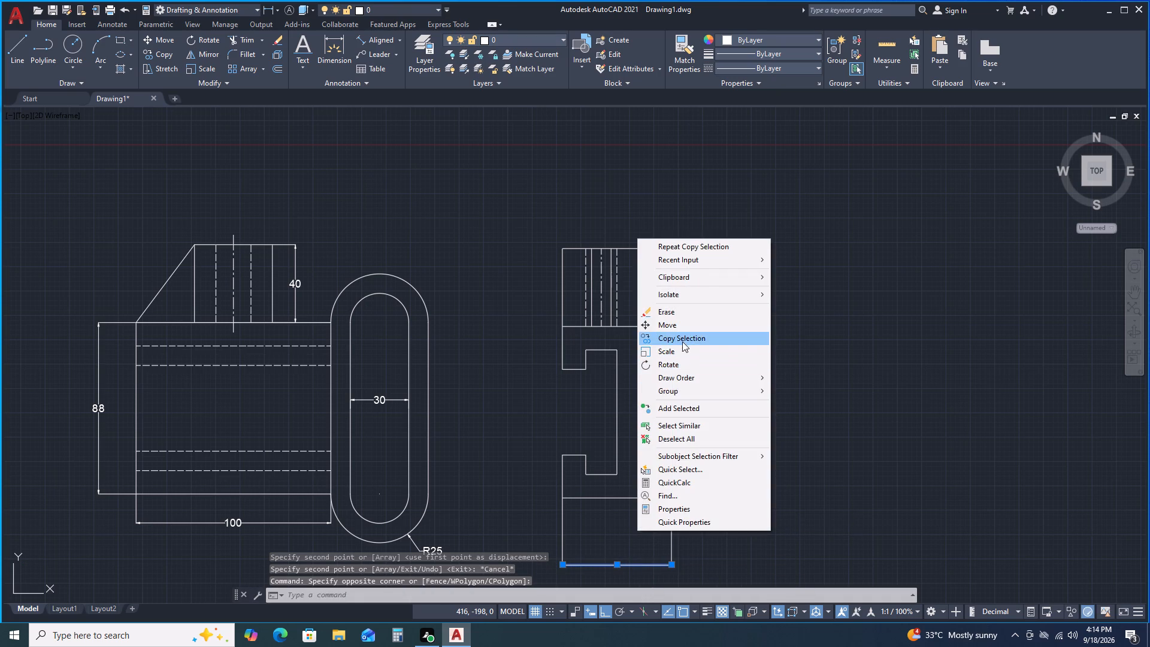
click(682, 340)
double_click(669, 563)
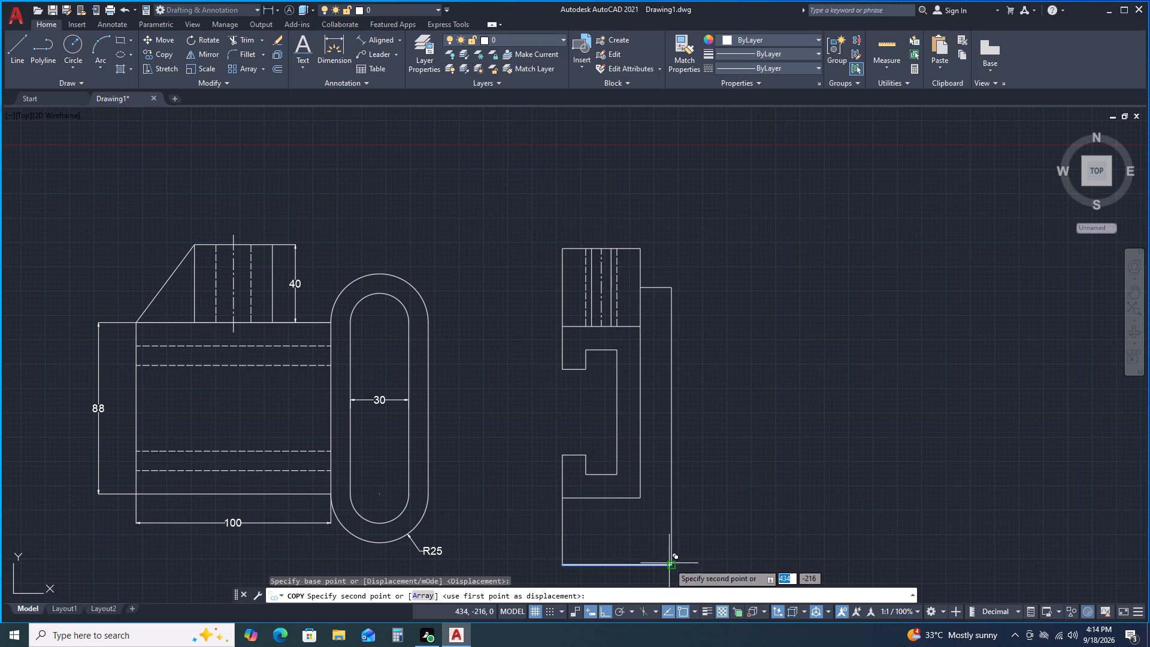
text(12.5)
key(Return)
key(space)
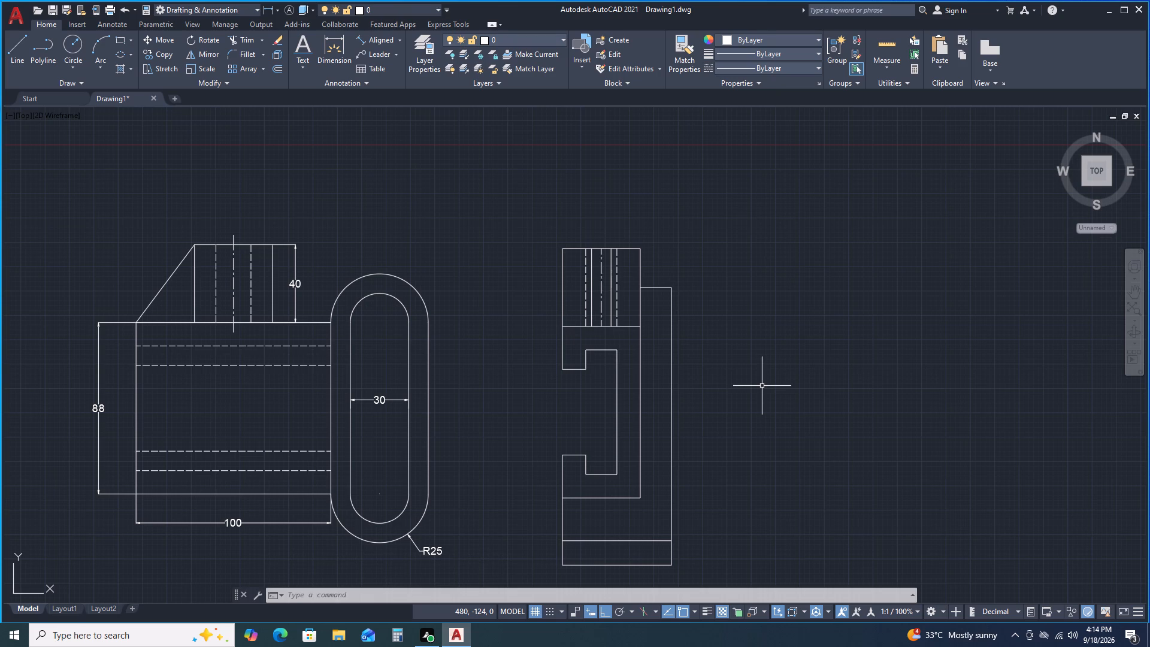
Draw a vertical line across the channel opening, joining the left corners of the upper and lower lips.
click(22, 53)
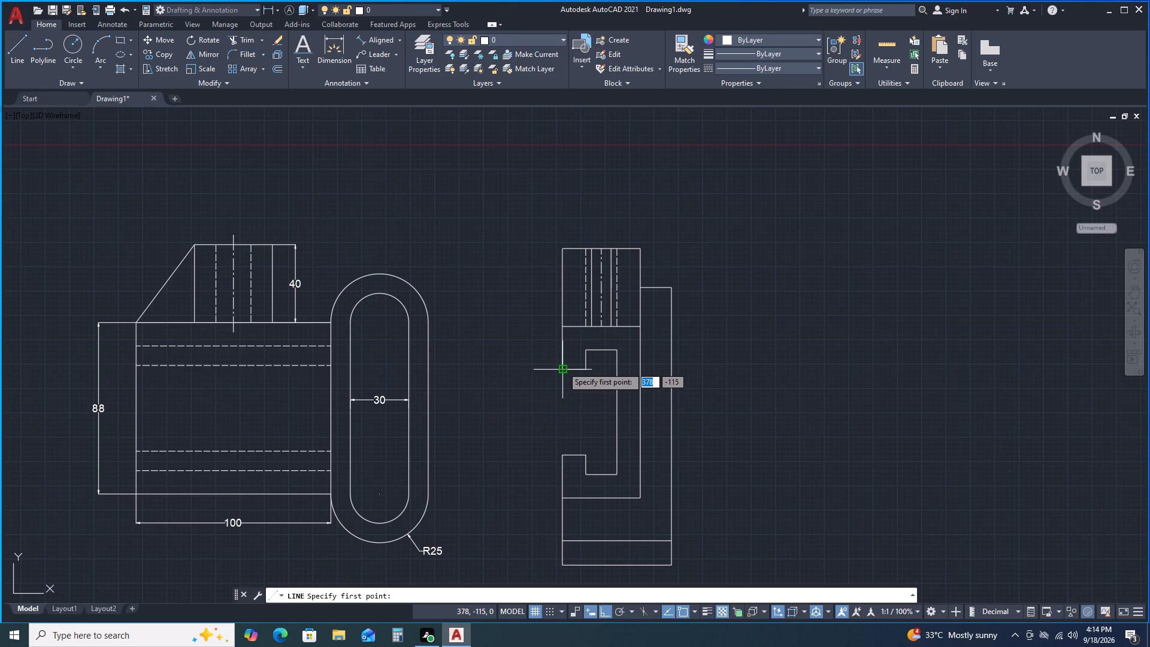
click(562, 367)
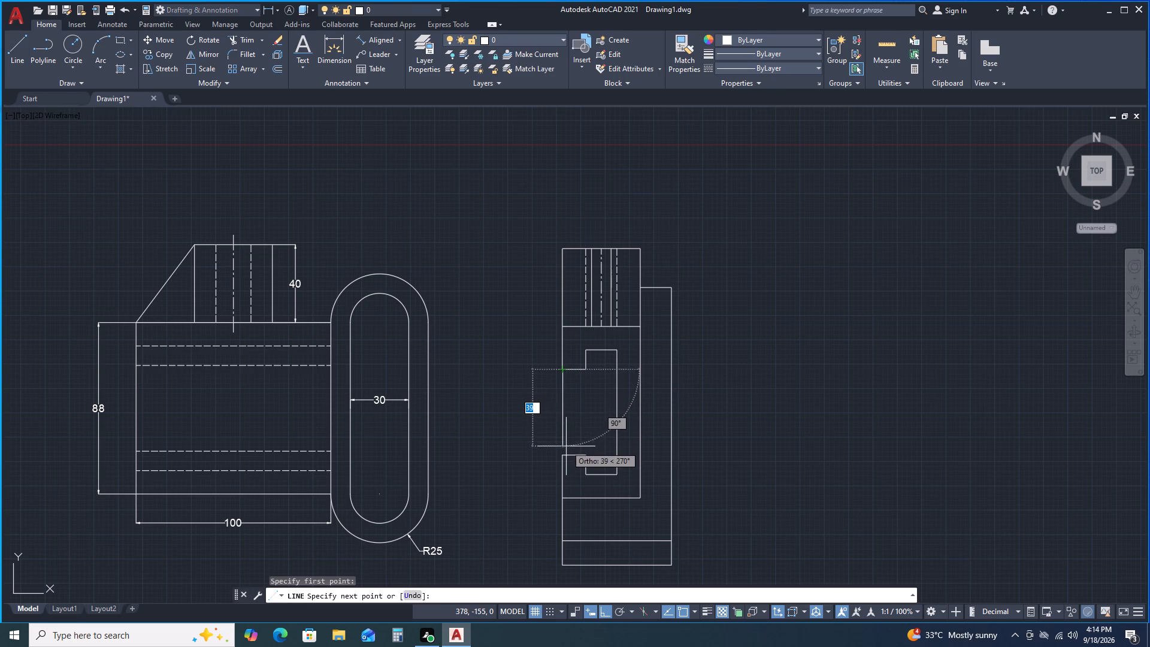
click(564, 457)
key(space)
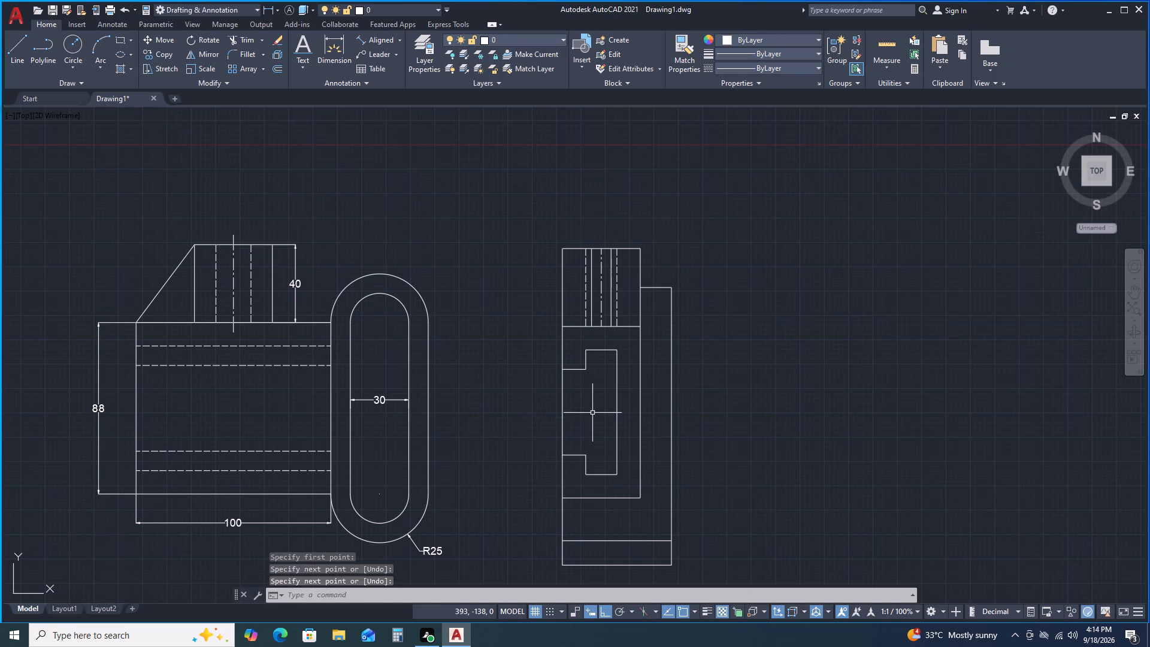
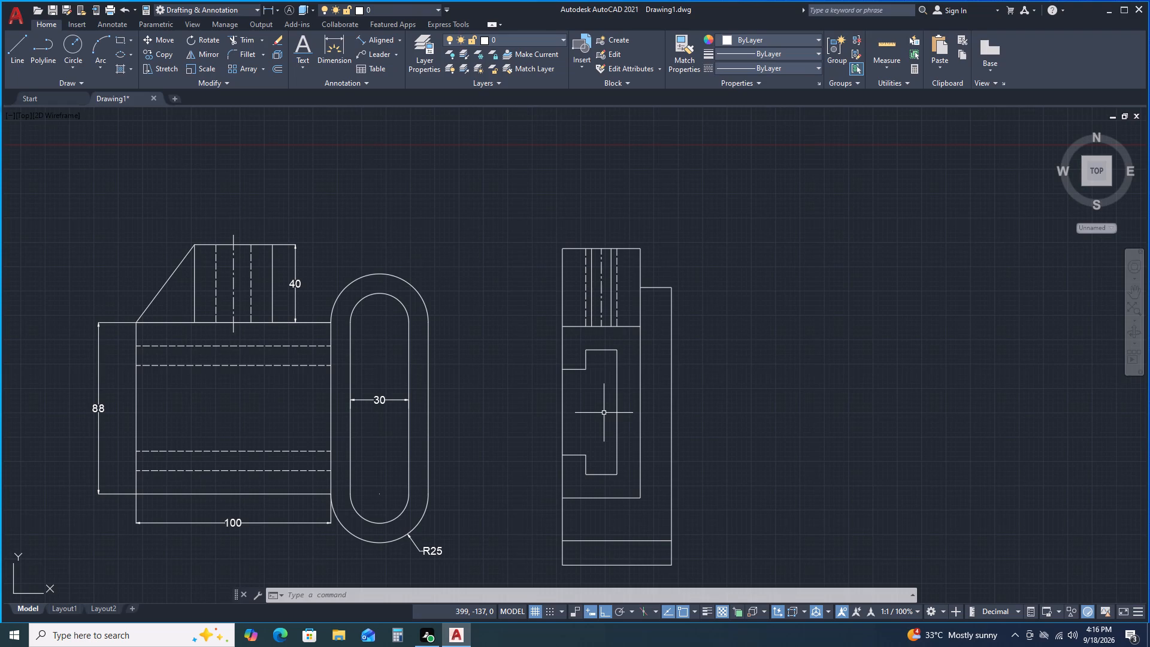
From the midpoint of the channel block's right edge, draw a line 40 up, continuing horizontally left past the block's left edge.
click(13, 51)
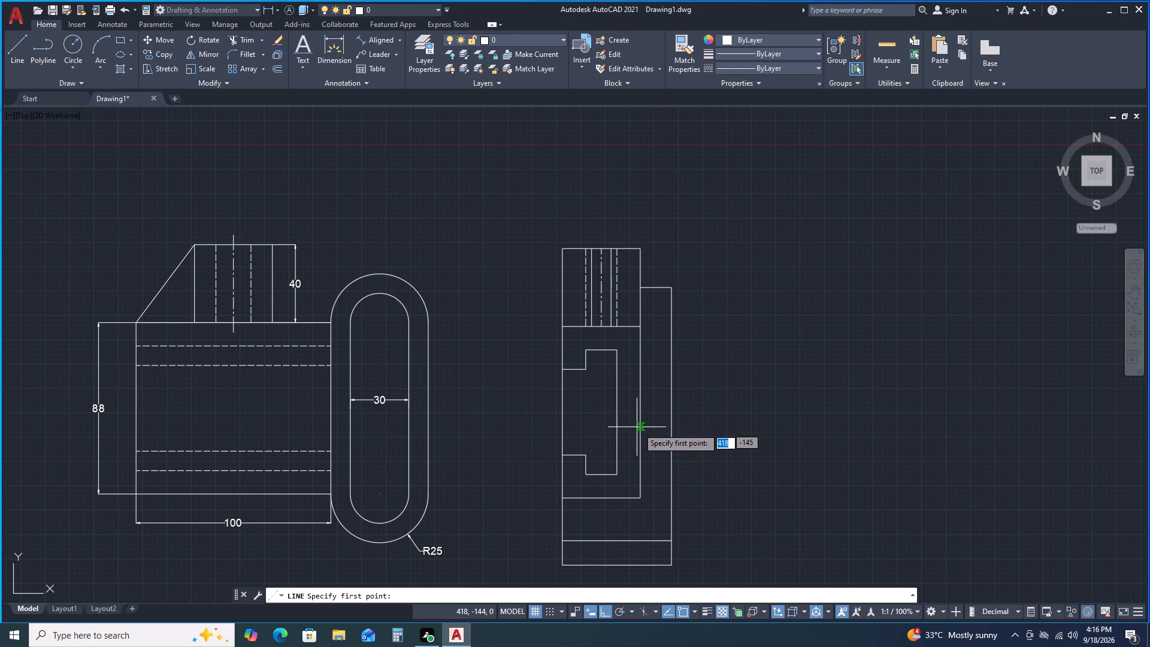
double_click(643, 409)
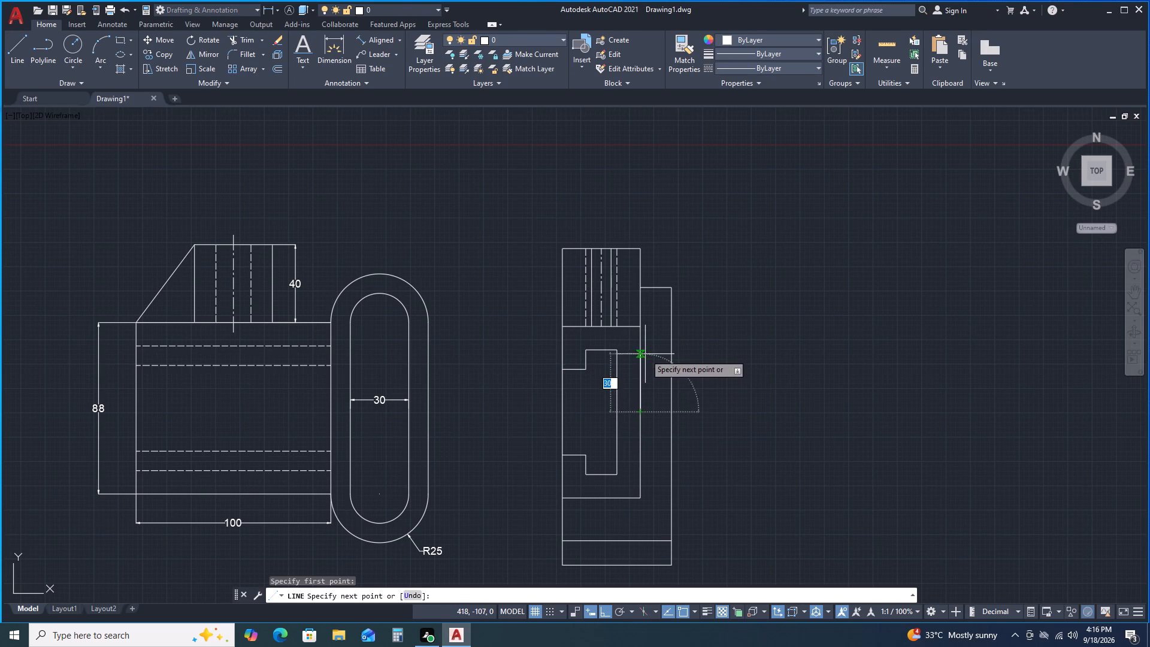
text(40)
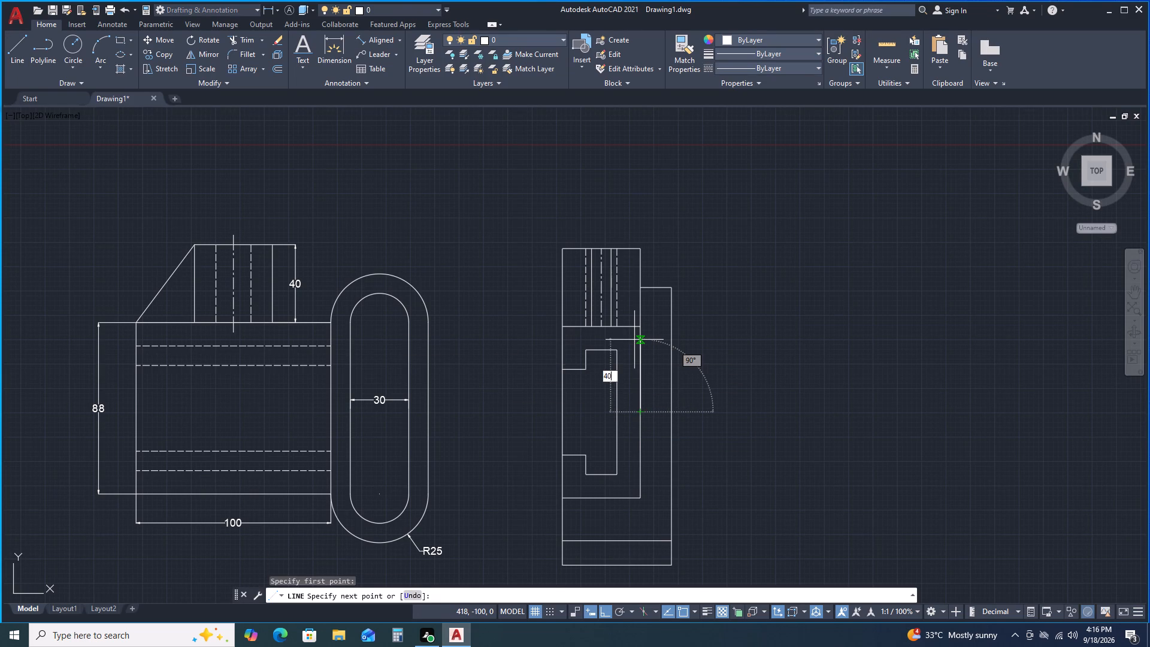
key(Return)
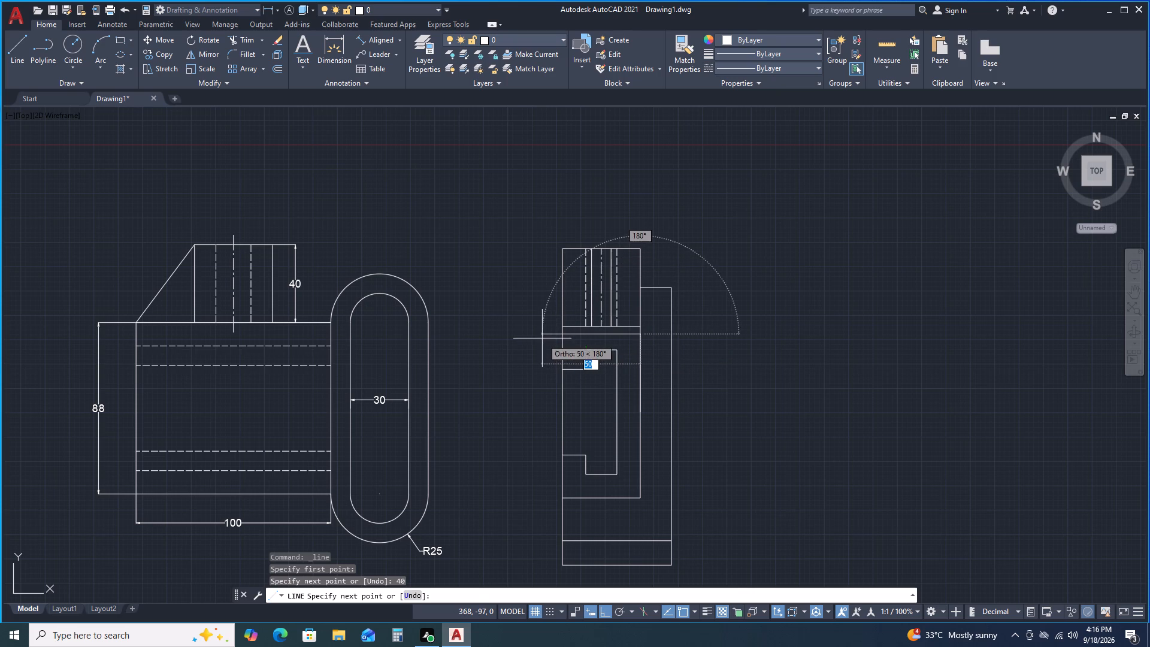
scroll(558, 336, down, 2)
scroll(558, 336, up, 1)
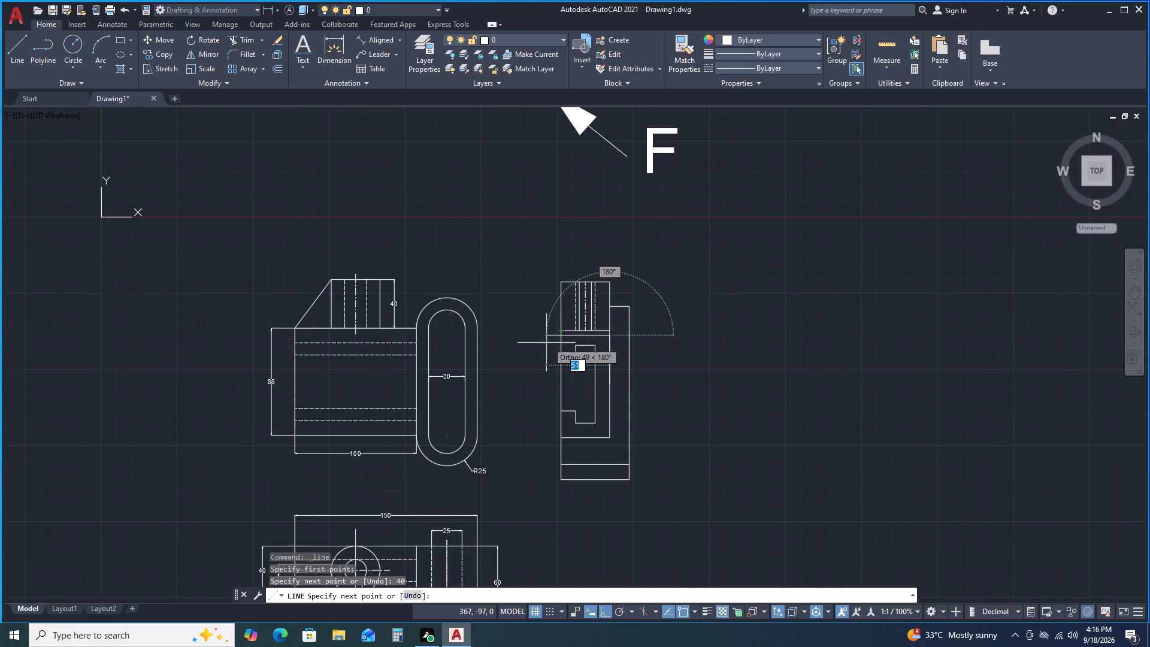
scroll(564, 329, up, 1)
scroll(564, 329, down, 1)
scroll(564, 329, up, 1)
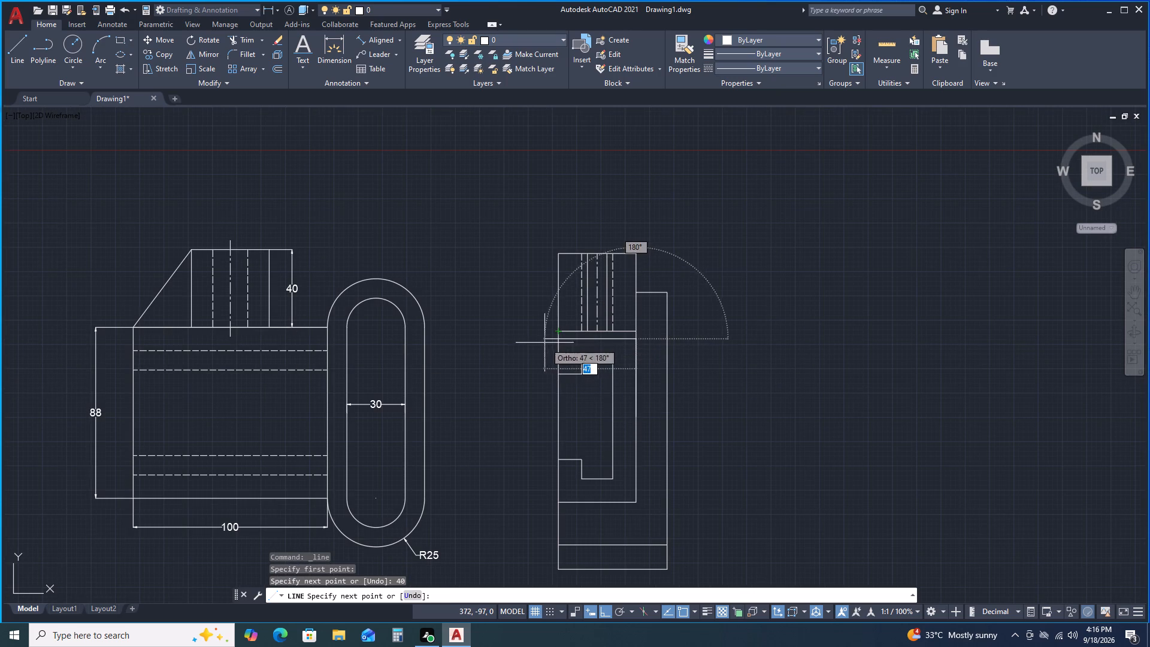
double_click(541, 344)
key(space)
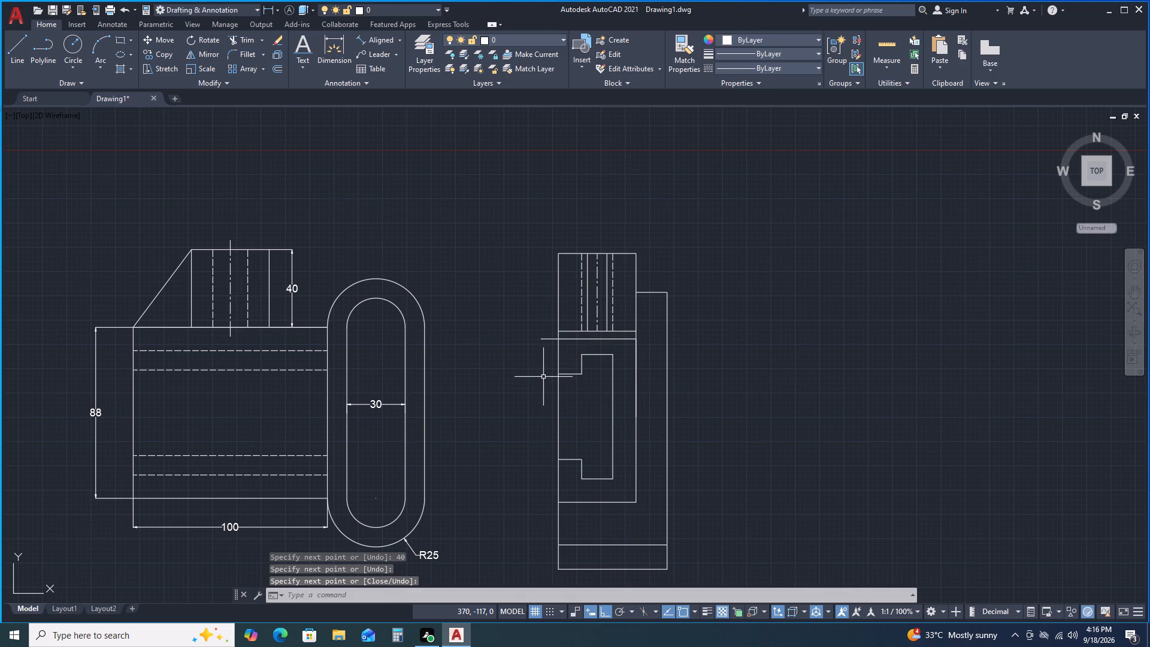
From the same right-edge midpoint, draw a line 40 down, continuing horizontally left past the block's left edge.
middle_drag(656, 425, 656, 370)
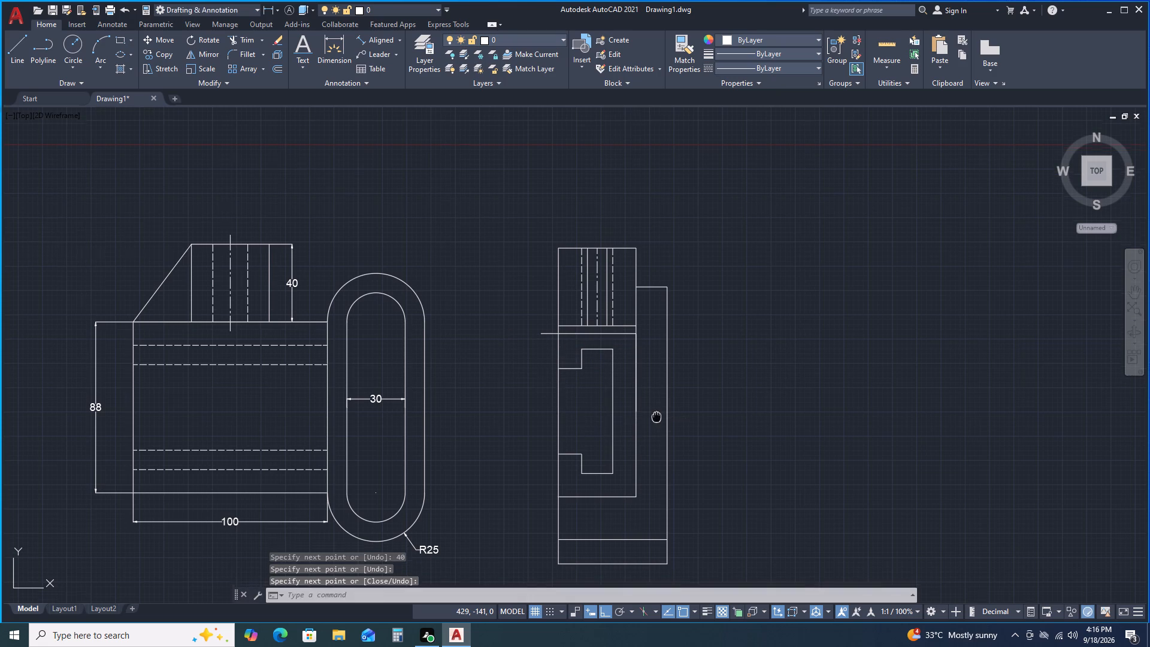
middle_drag(656, 370, 657, 313)
middle_click(657, 313)
key(space)
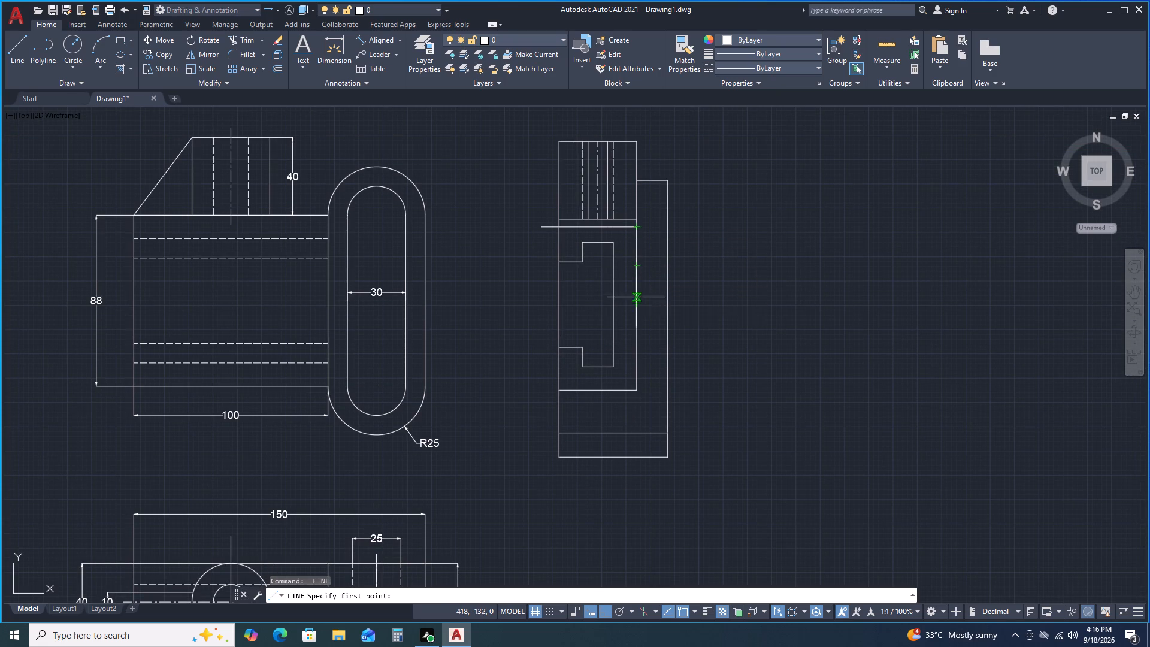
click(636, 305)
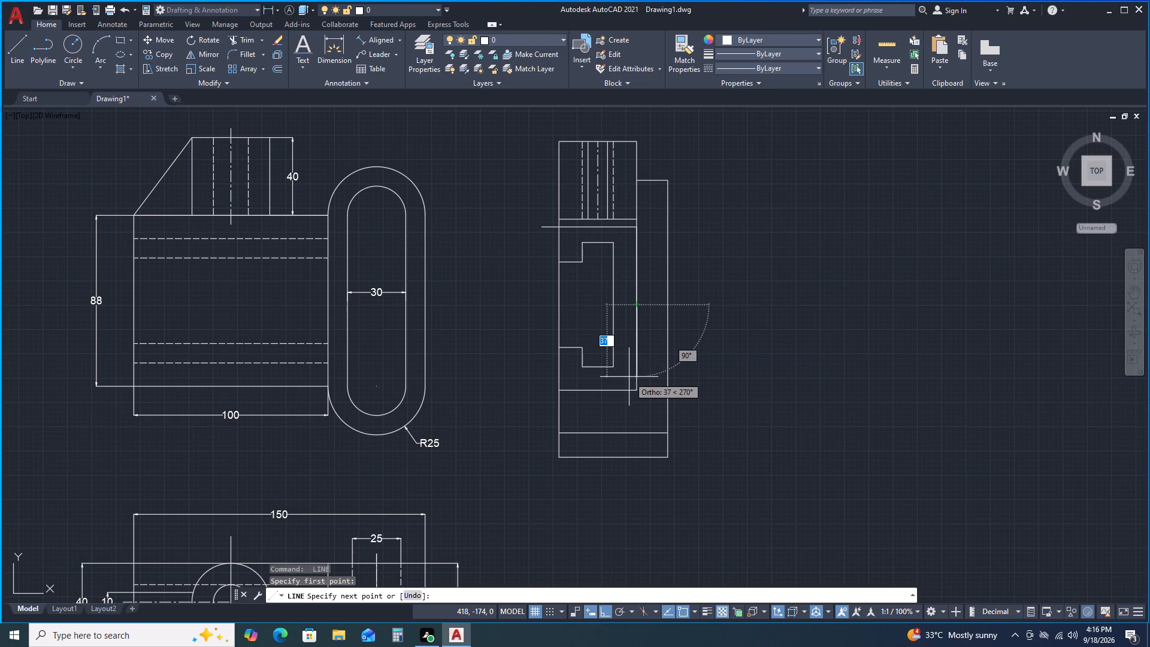
text(40)
key(Return)
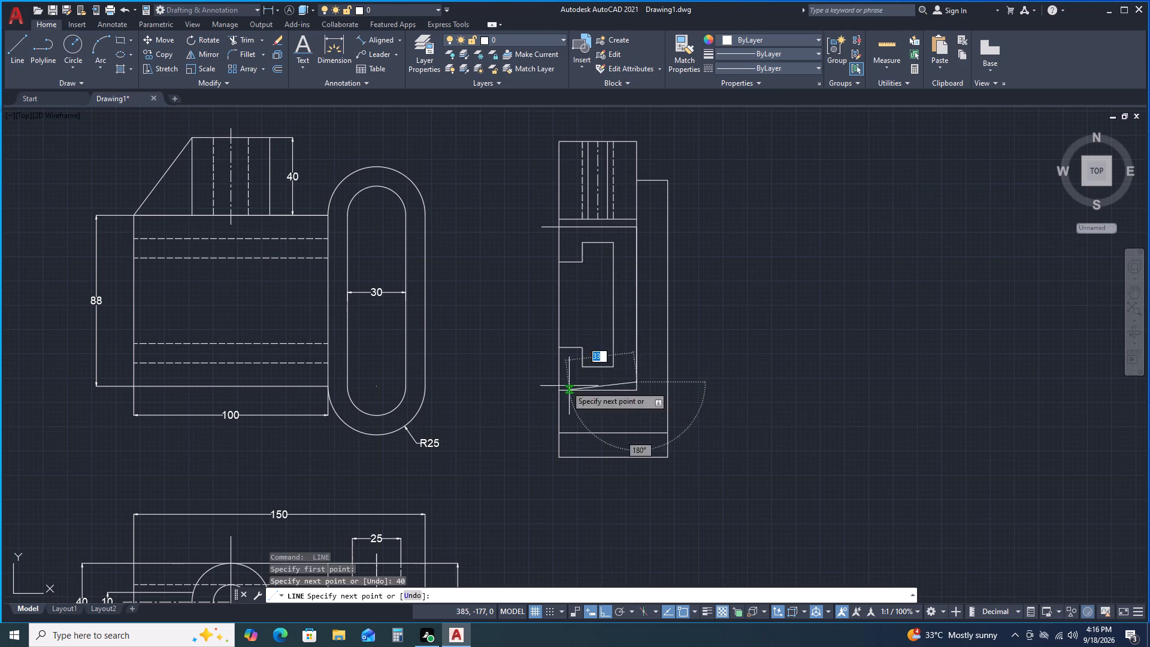
click(543, 379)
key(space)
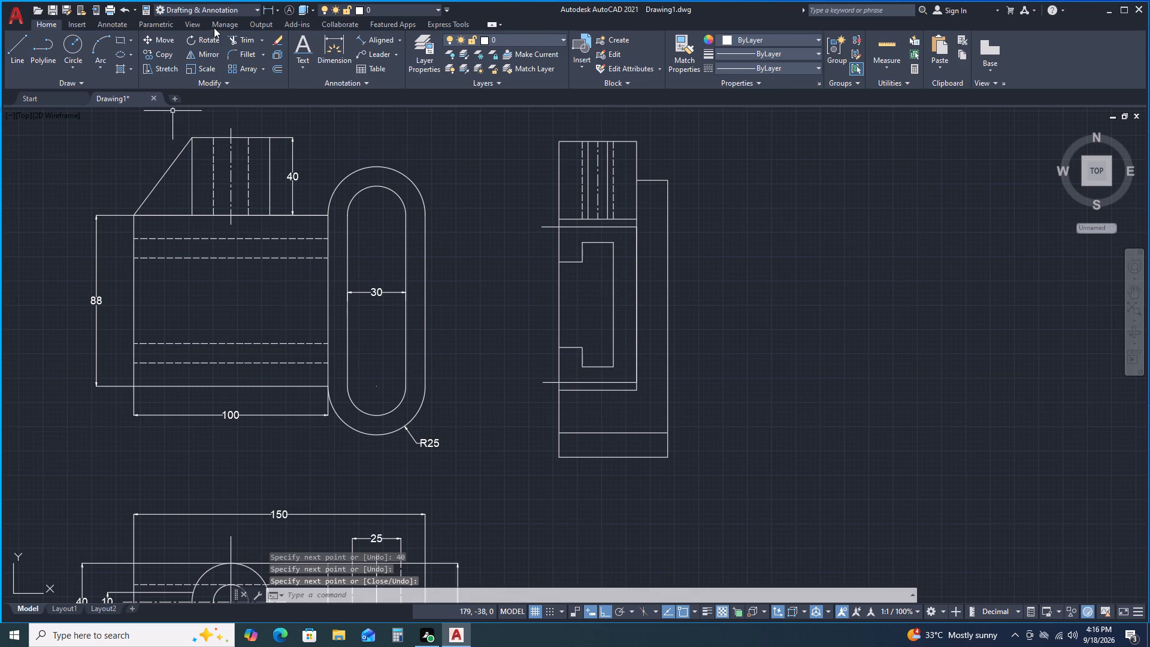
Trim the ends of the two new horizontal lines that overhang the side view's left edge.
click(249, 38)
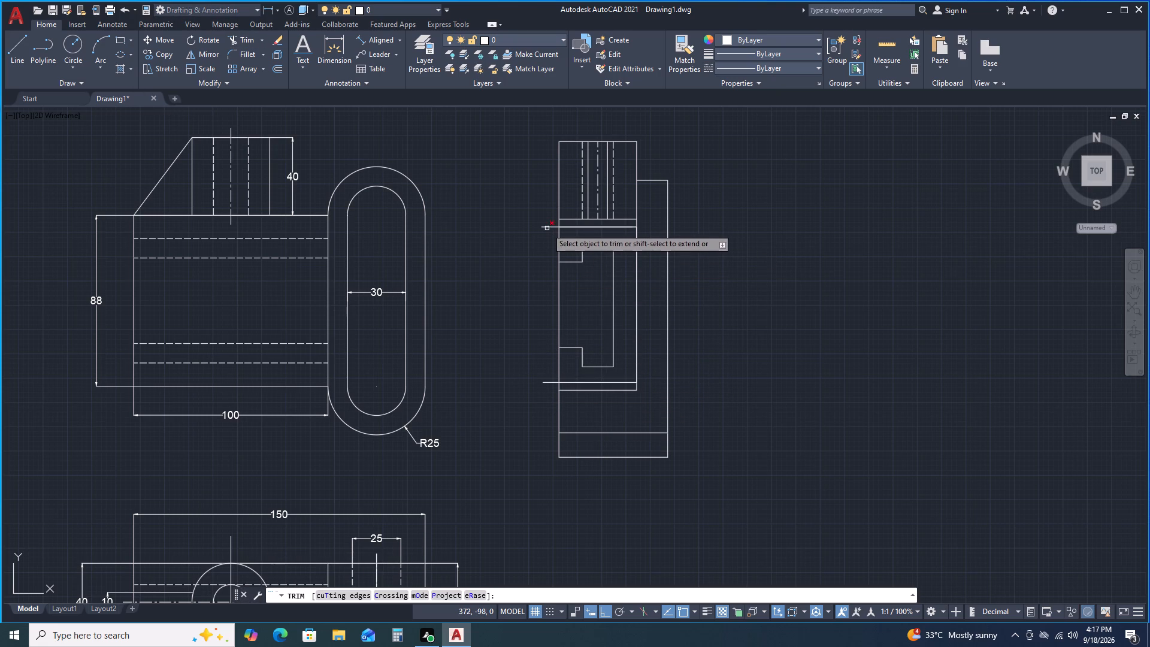
double_click(546, 227)
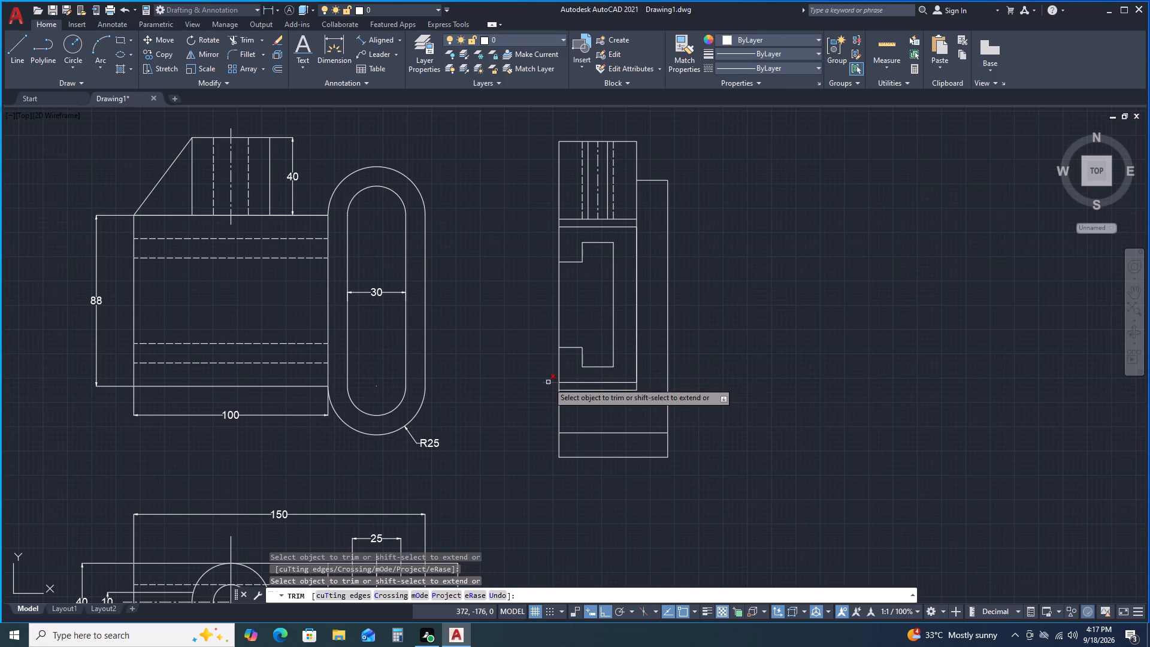
click(548, 382)
key(space)
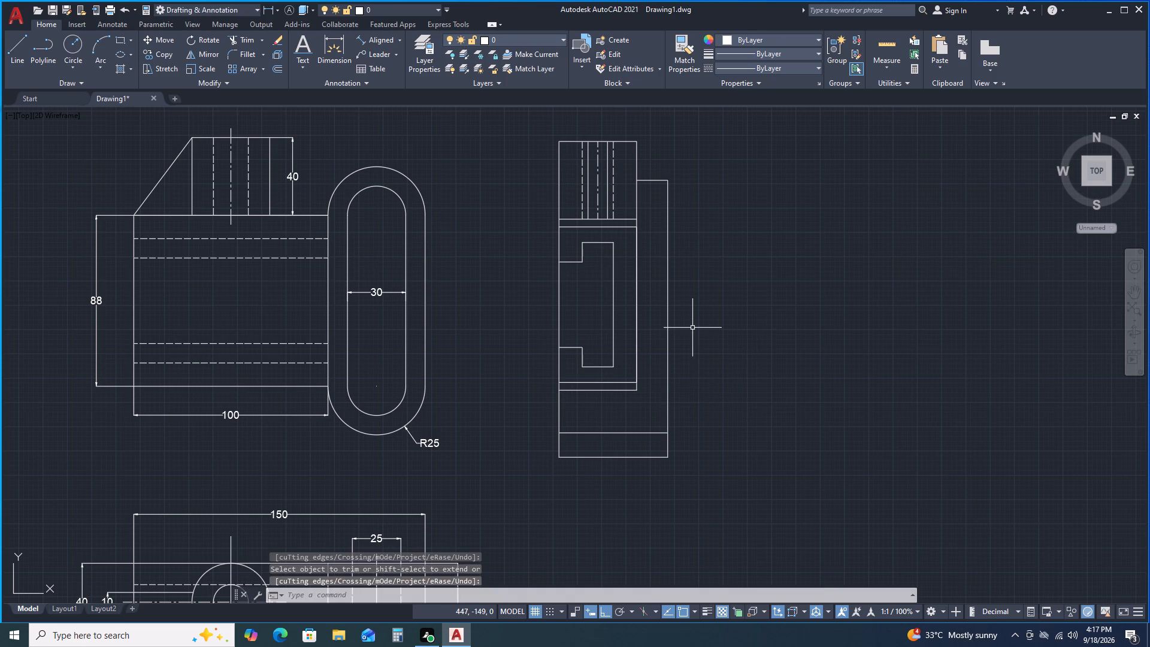
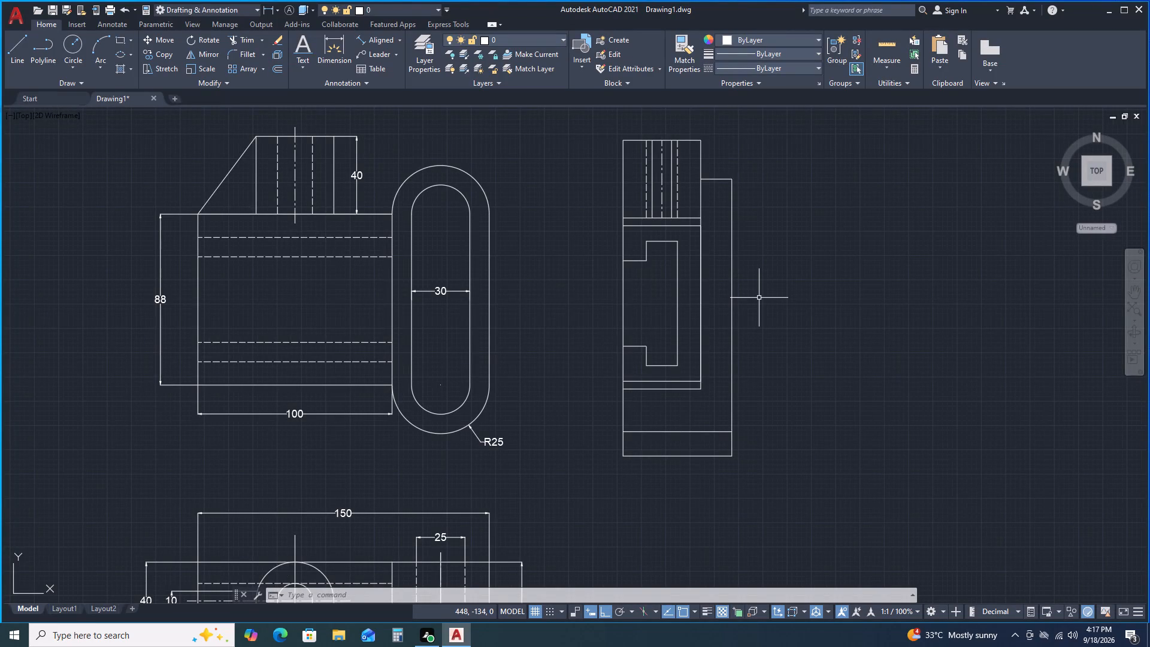
Draw a horizontal line continuing the rear plate's top edge leftward across the side view's upper block and trim its overhang at the left edge.
middle_drag(818, 222, 822, 243)
middle_drag(822, 258, 815, 286)
middle_click(813, 289)
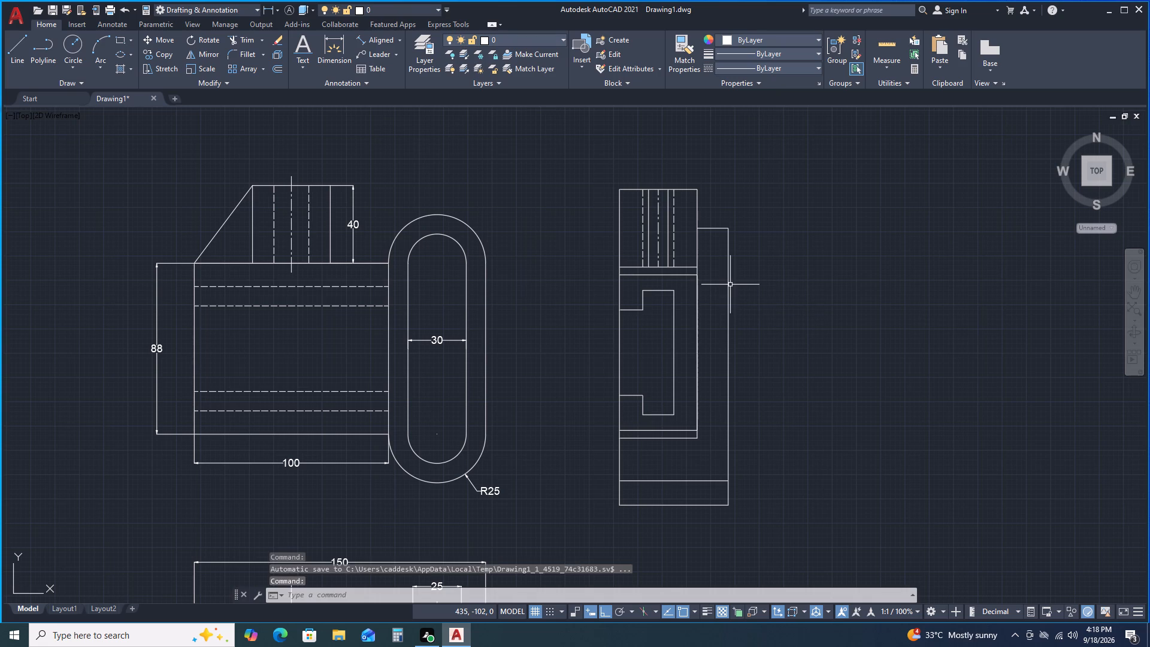
click(8, 46)
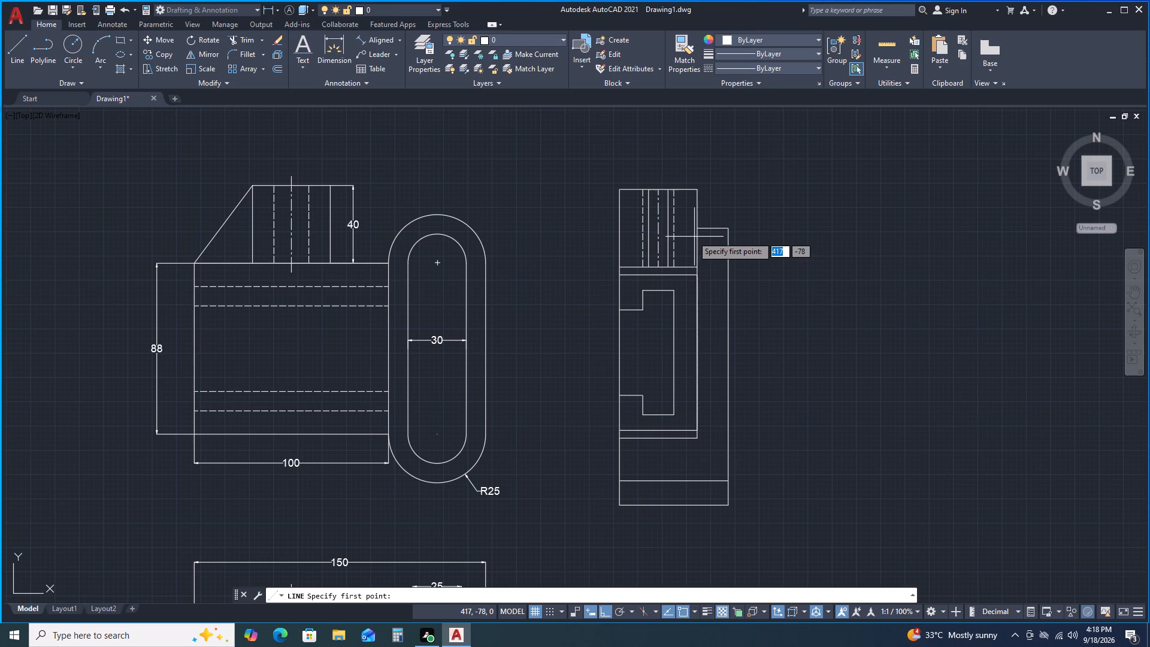
click(697, 229)
click(603, 231)
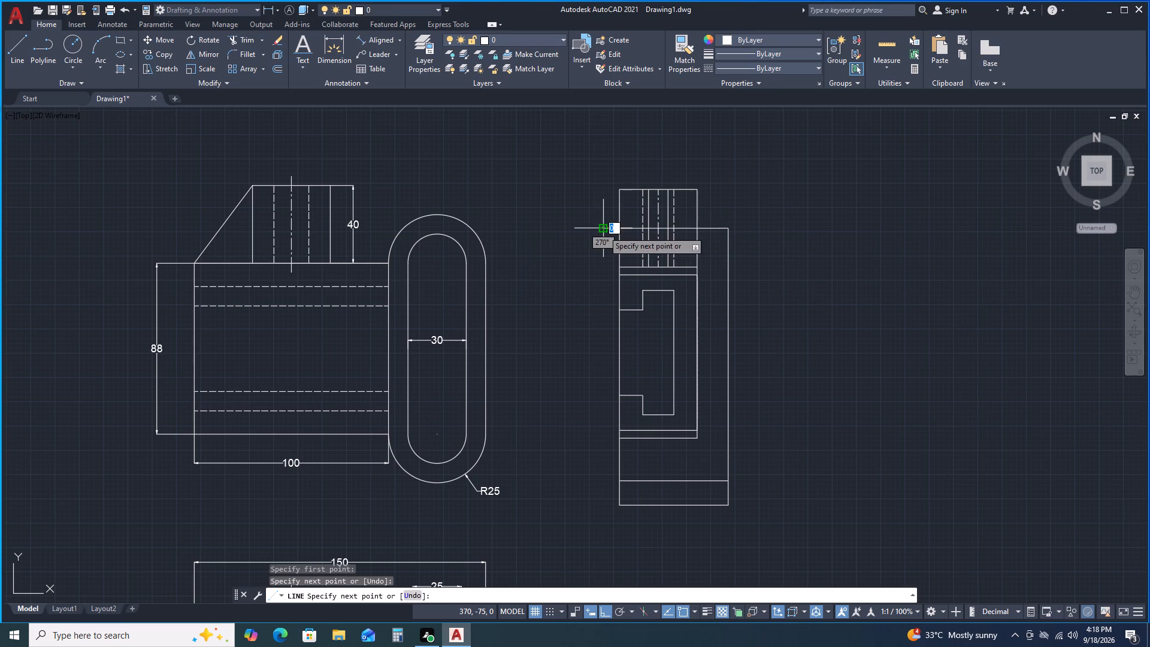
key(space)
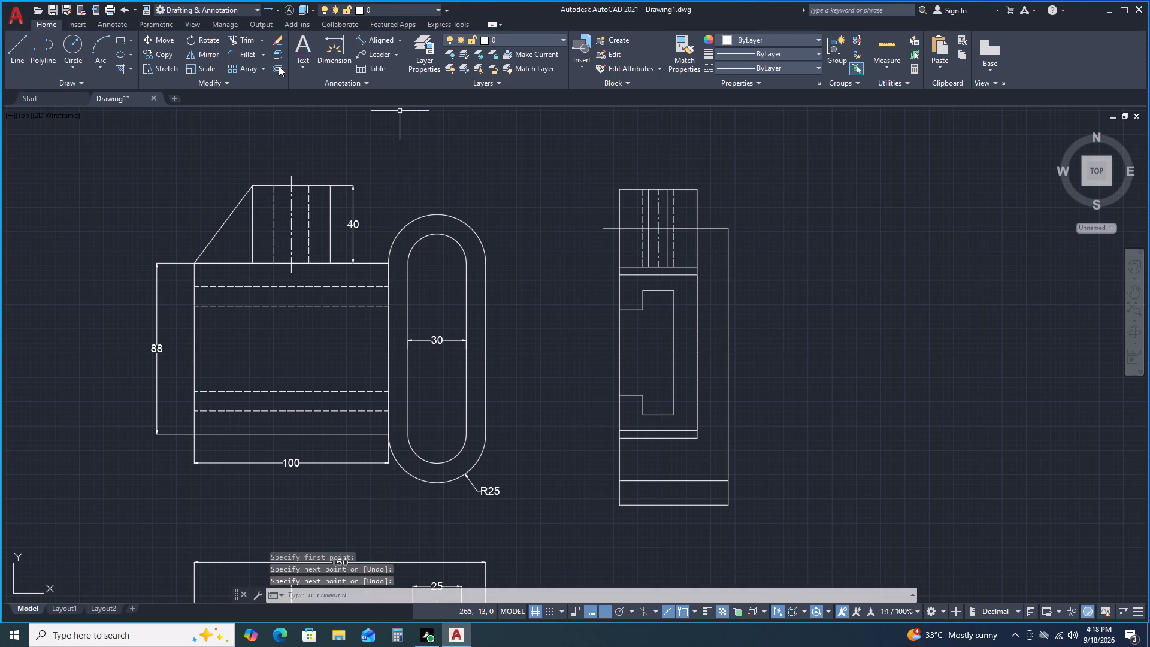
double_click(243, 41)
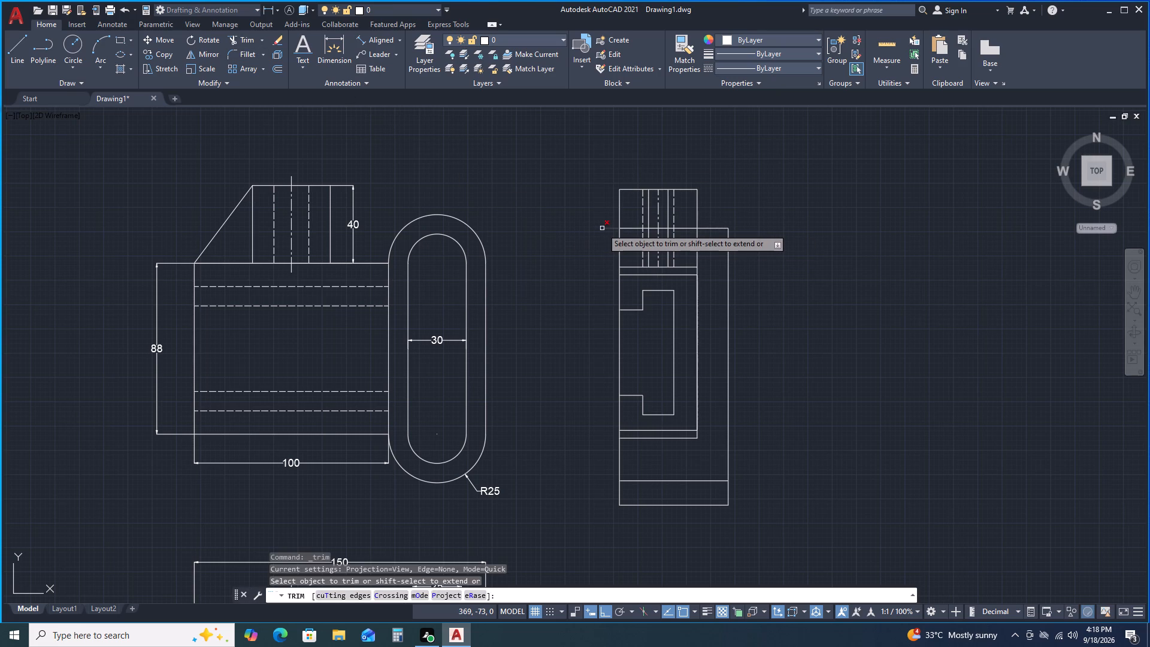
click(602, 228)
key(space)
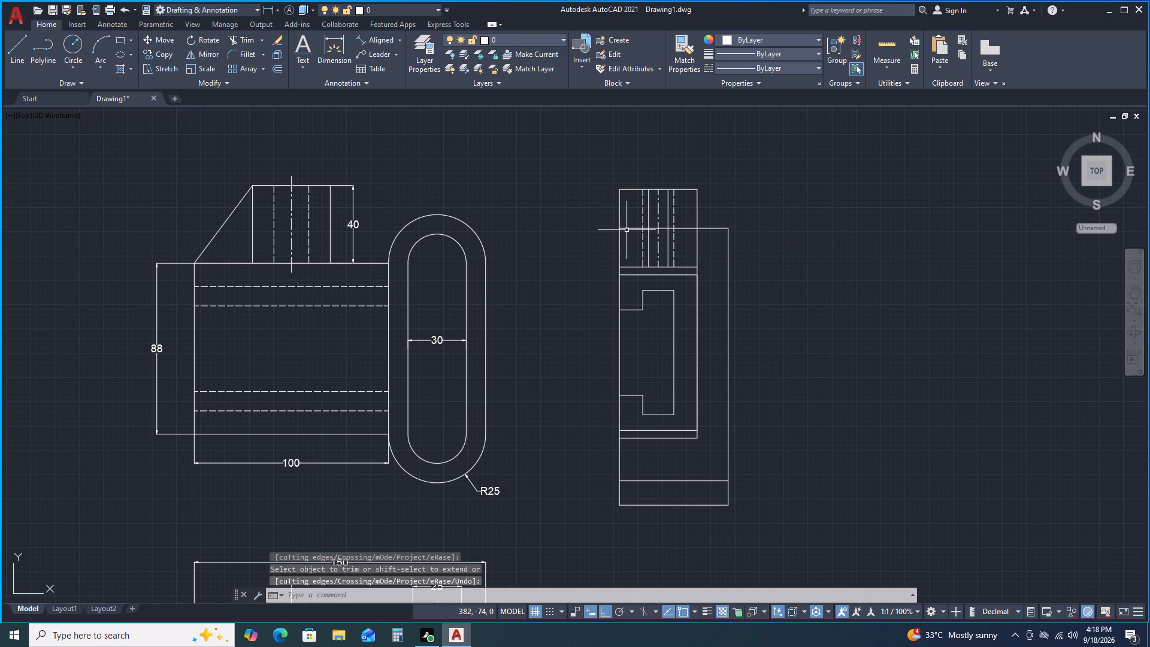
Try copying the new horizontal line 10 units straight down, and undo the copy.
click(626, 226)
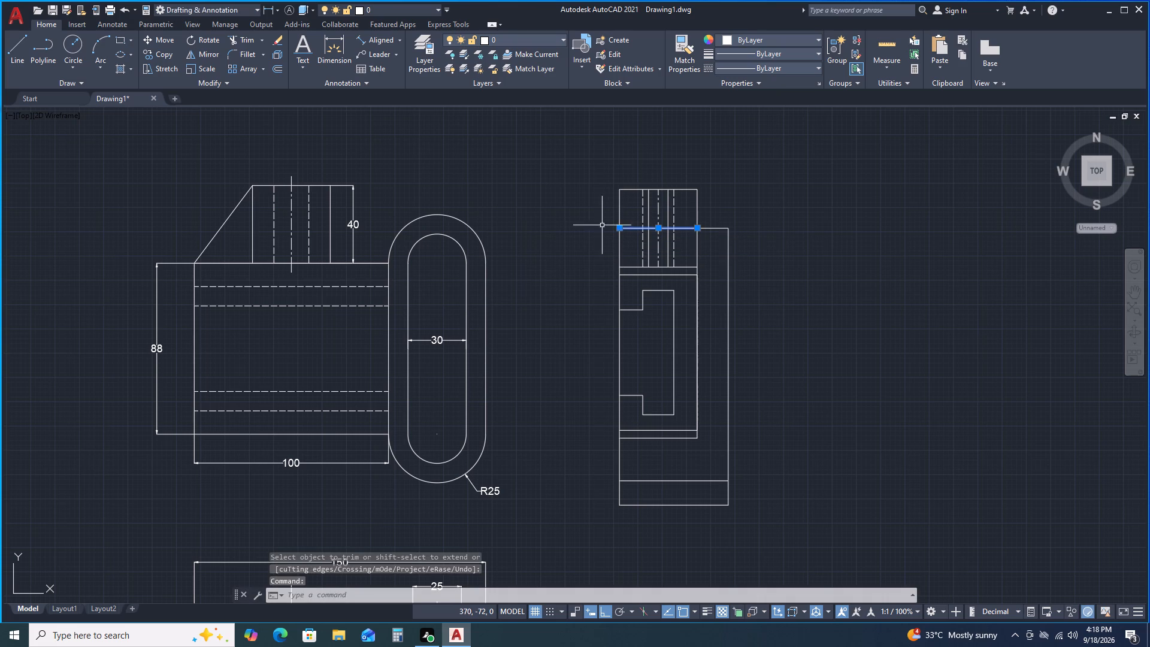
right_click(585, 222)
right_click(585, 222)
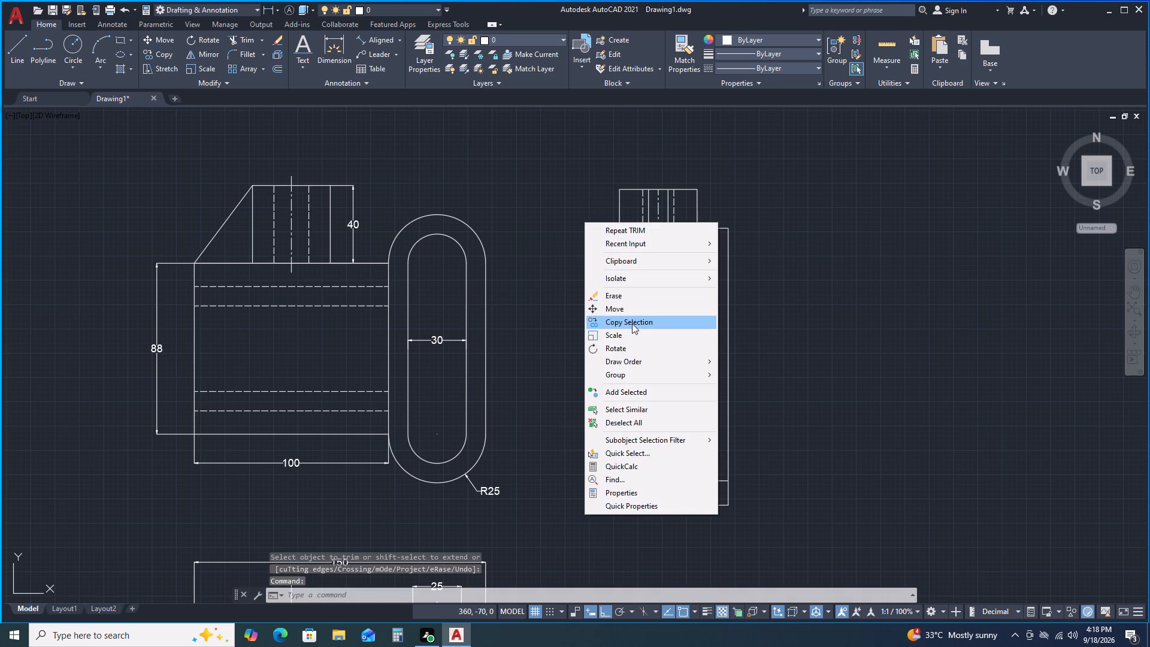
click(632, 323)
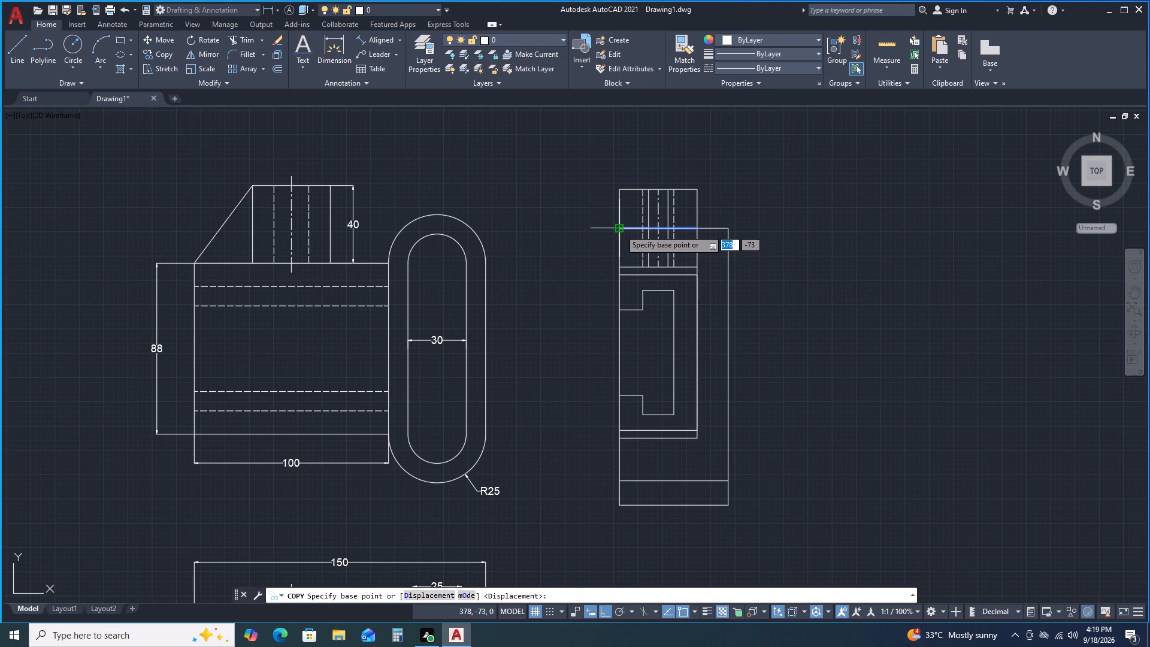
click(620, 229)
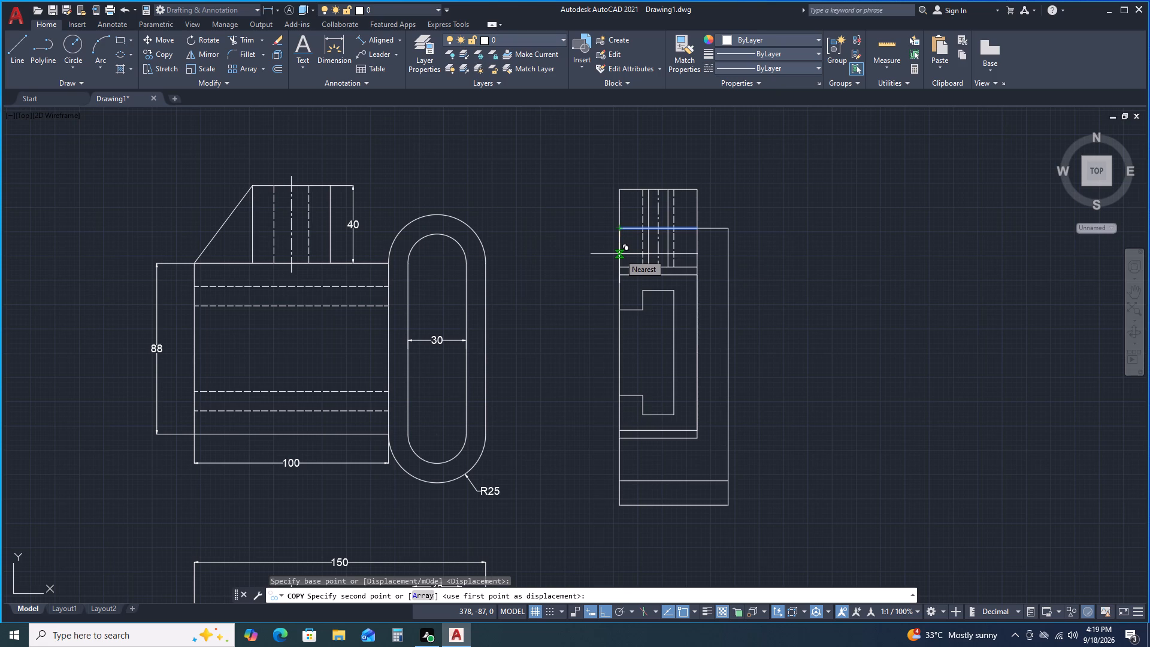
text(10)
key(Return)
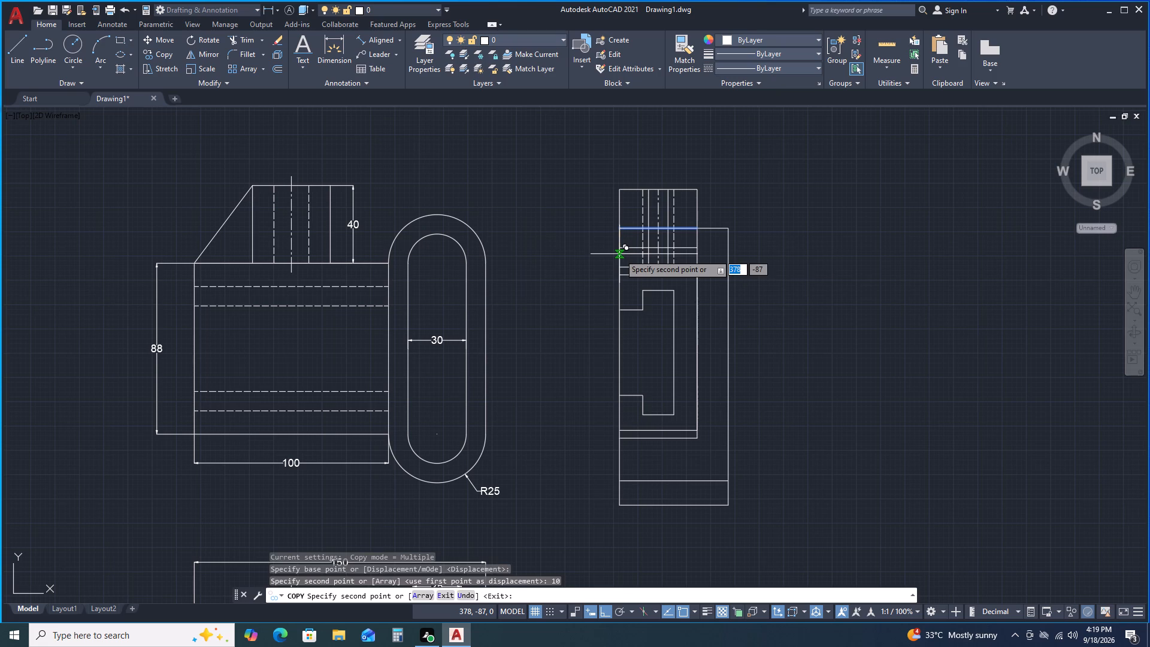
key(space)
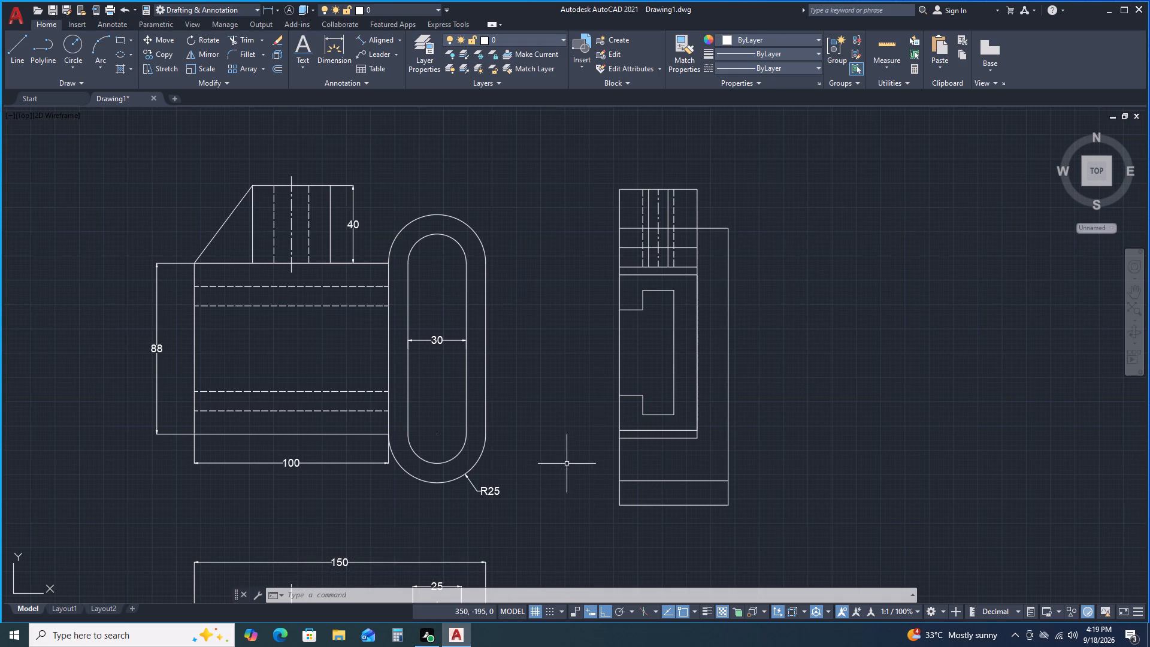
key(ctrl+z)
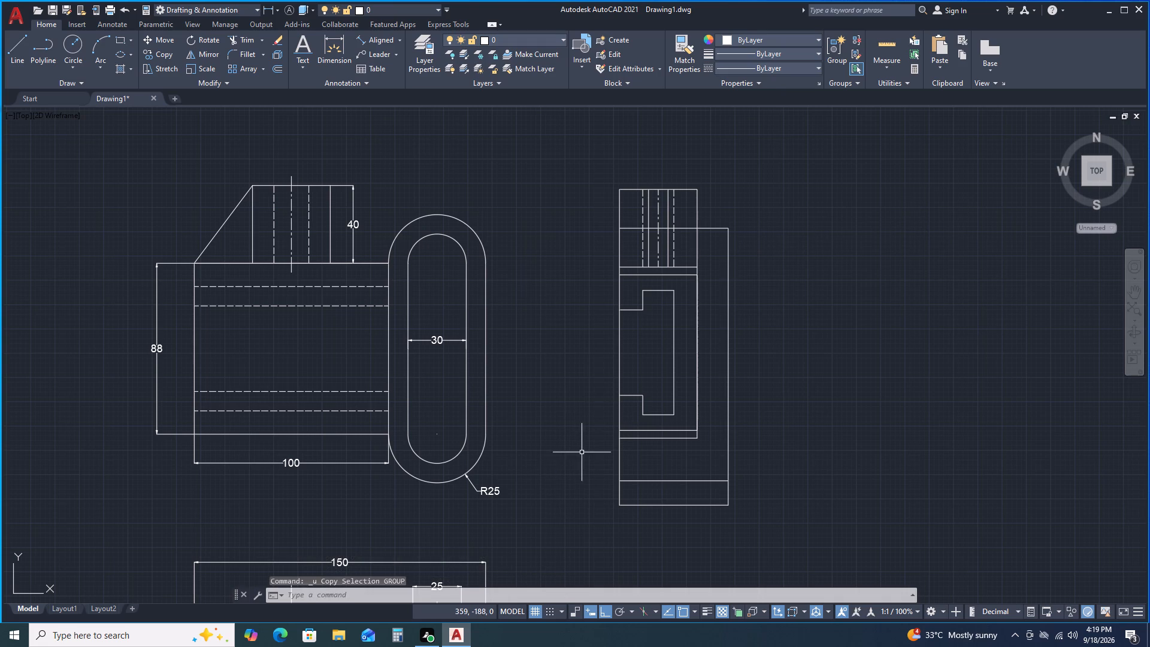
Copy the horizontal line at the rear plate's top level 12 units straight down.
click(632, 228)
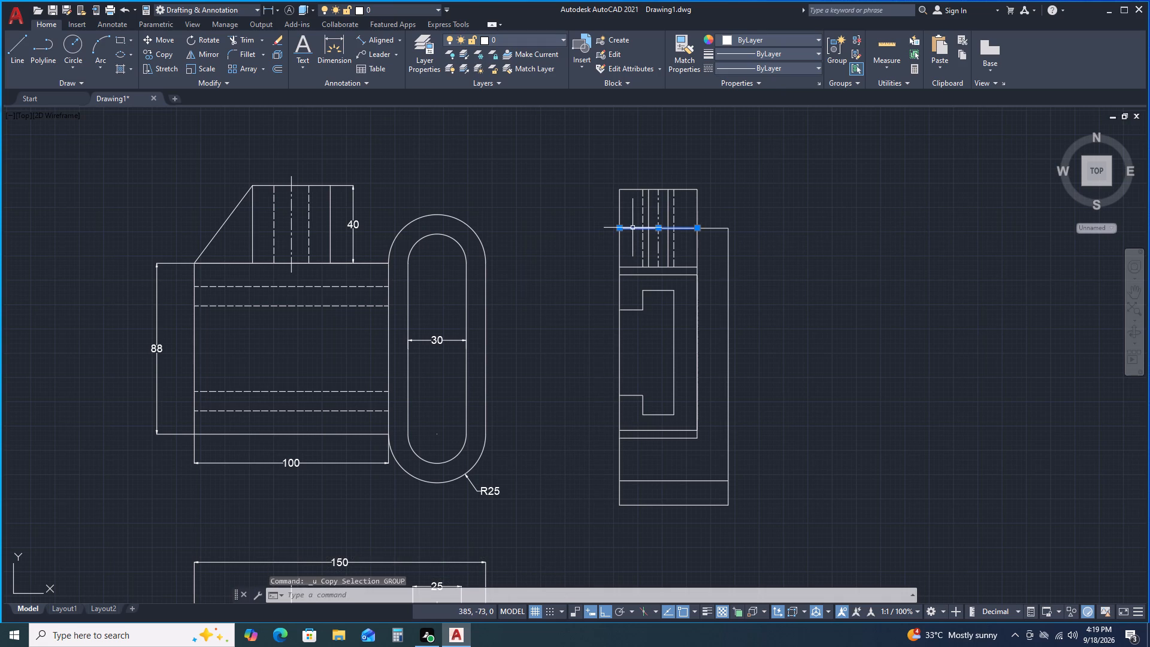
right_click(629, 228)
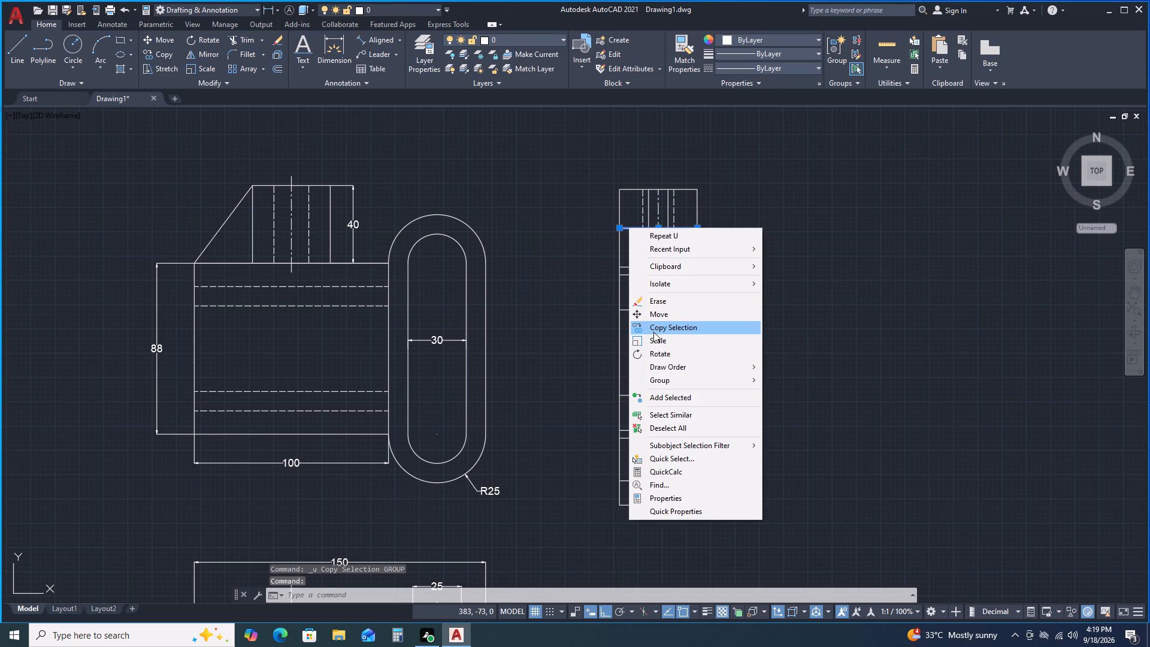
click(653, 332)
triple_click(618, 228)
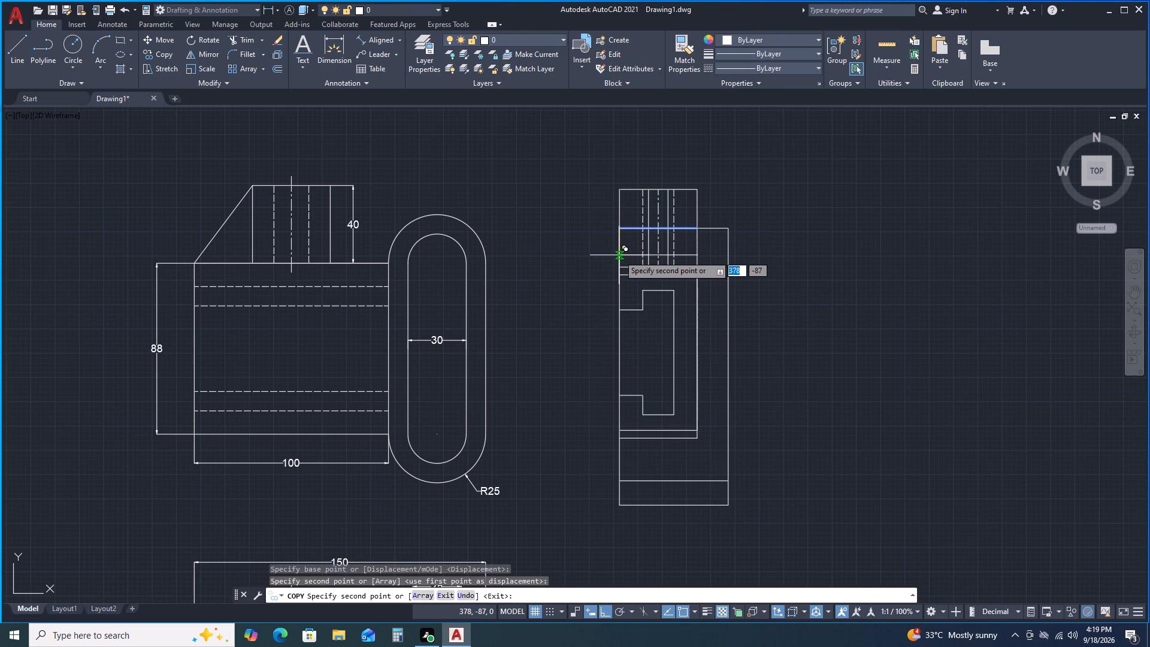
text(12)
key(Return)
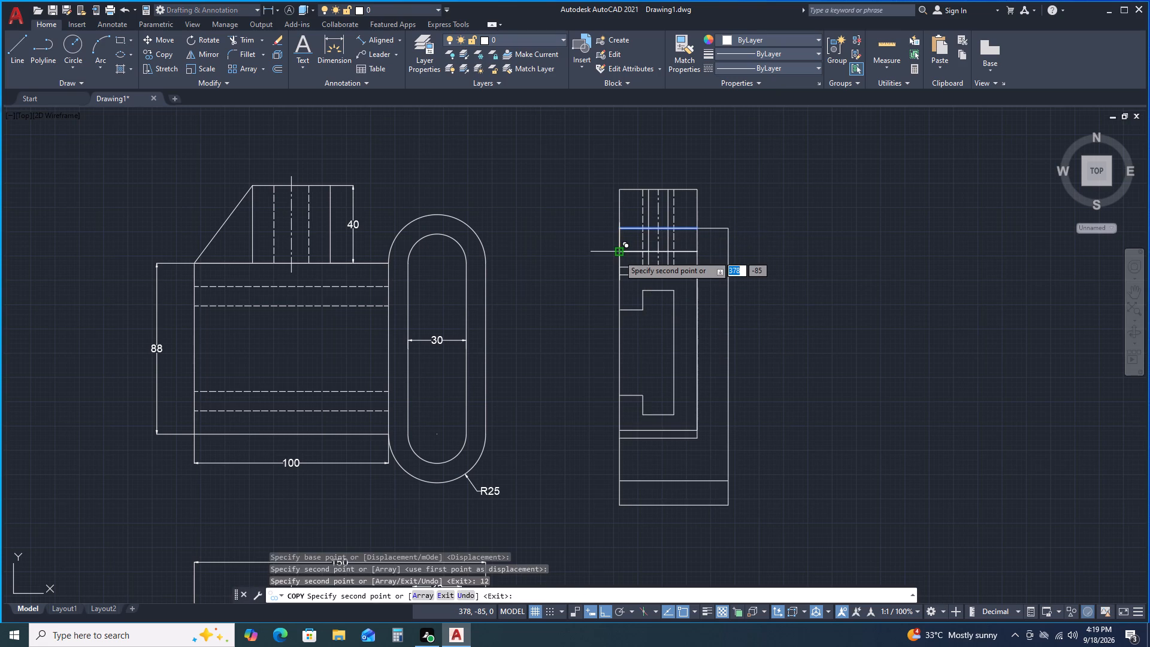
key(space)
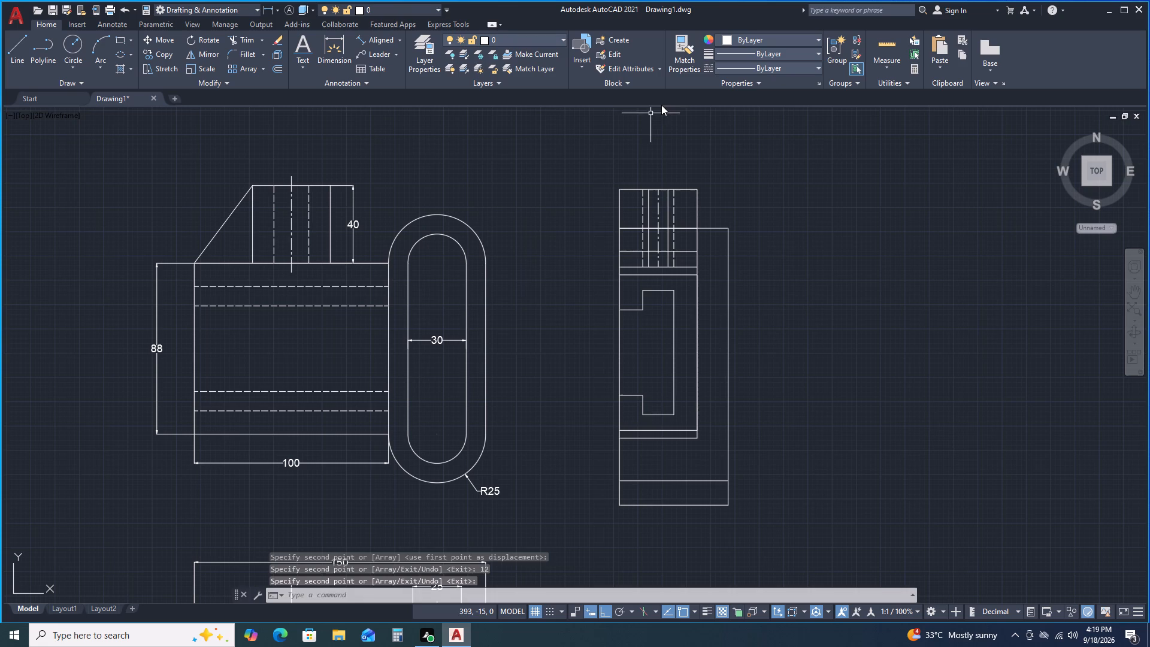
Match the front view's dashed line properties onto the side view's plate-top line, its copy, both inner block lines and the lower plate line.
double_click(681, 68)
double_click(352, 287)
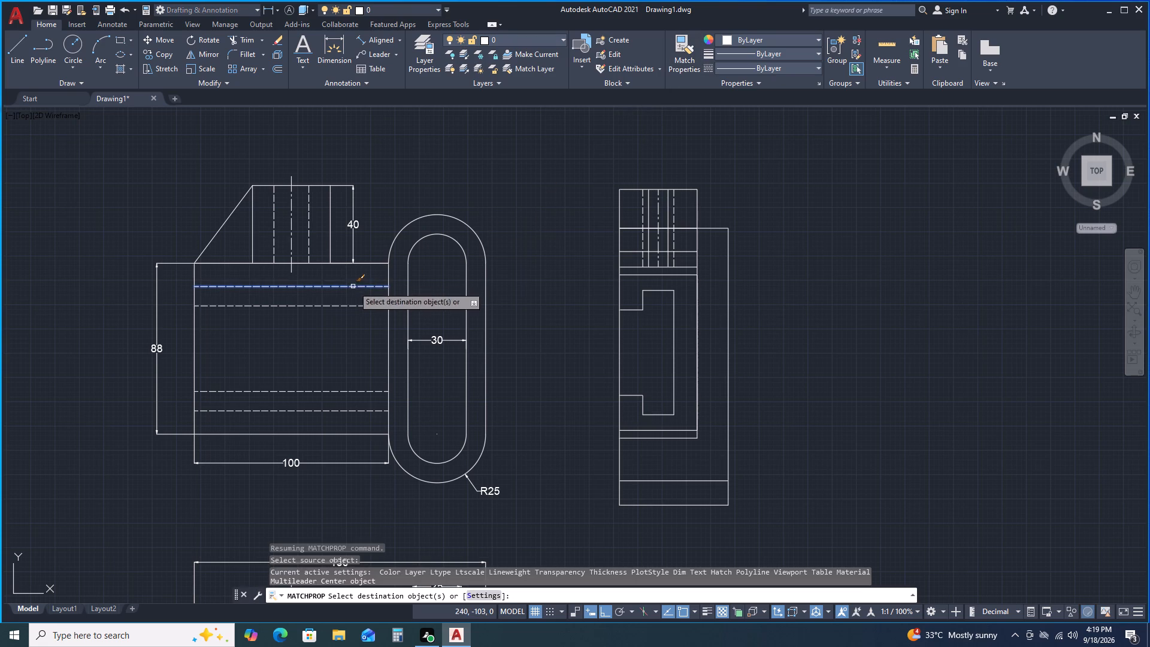
click(629, 227)
double_click(637, 253)
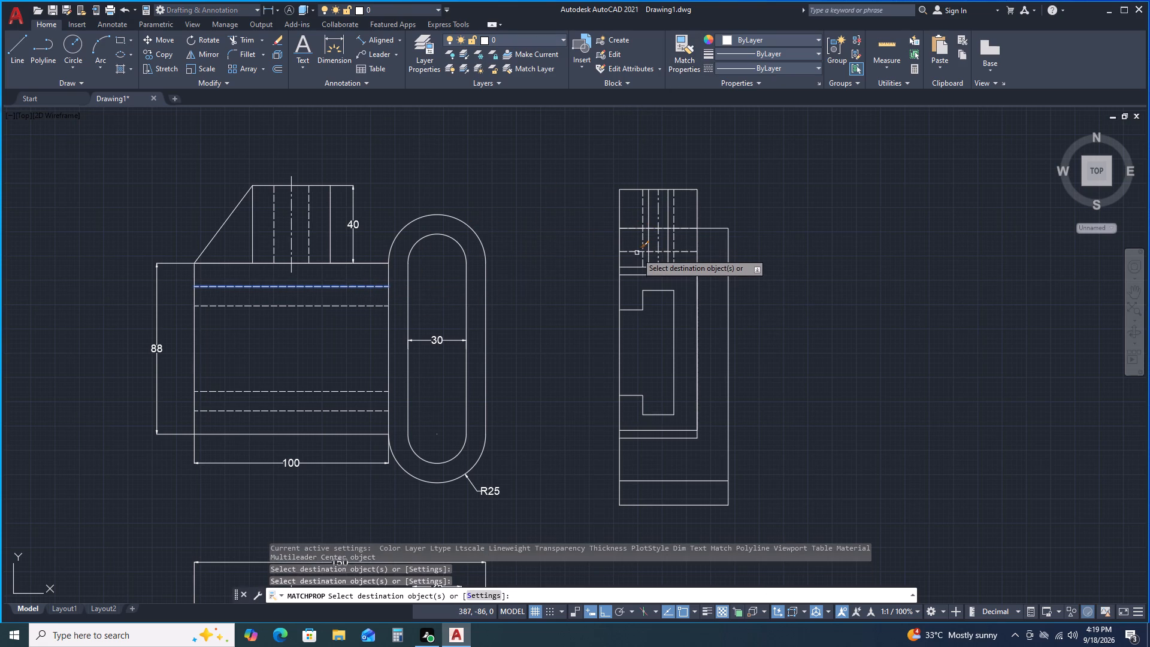
click(673, 429)
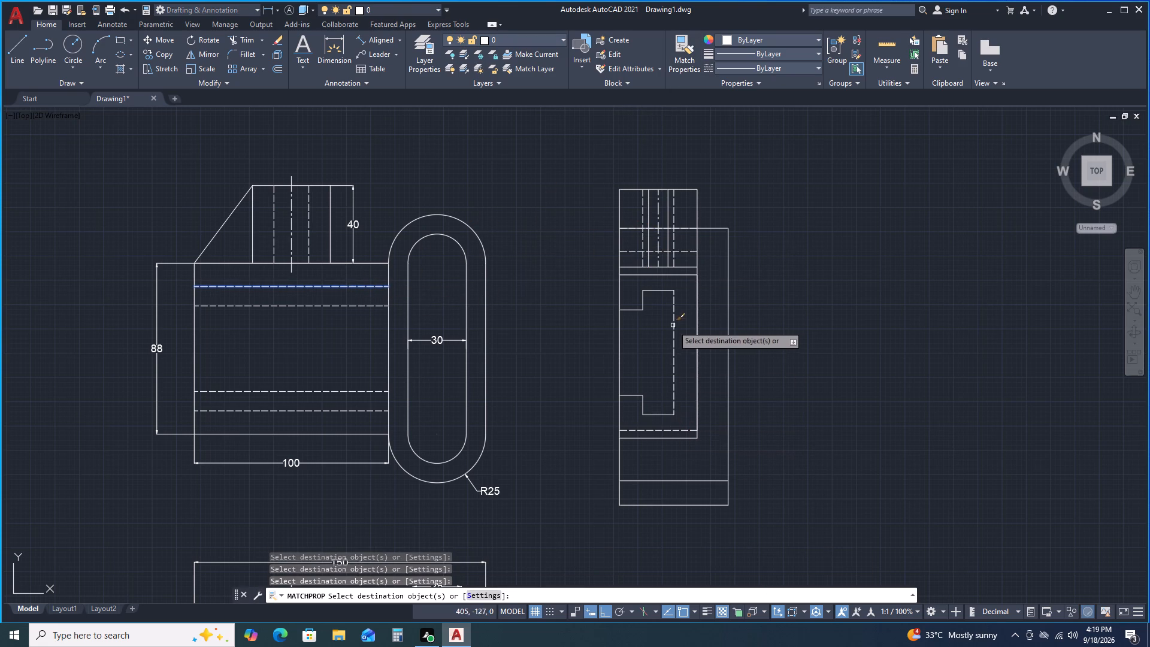
click(665, 274)
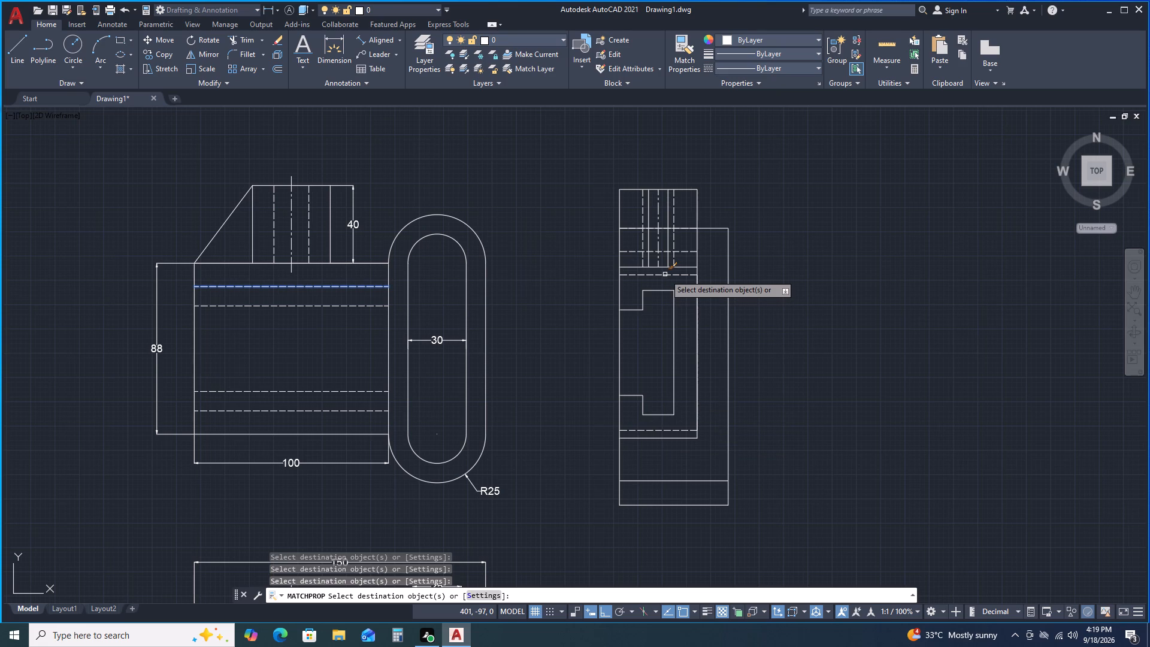
click(700, 481)
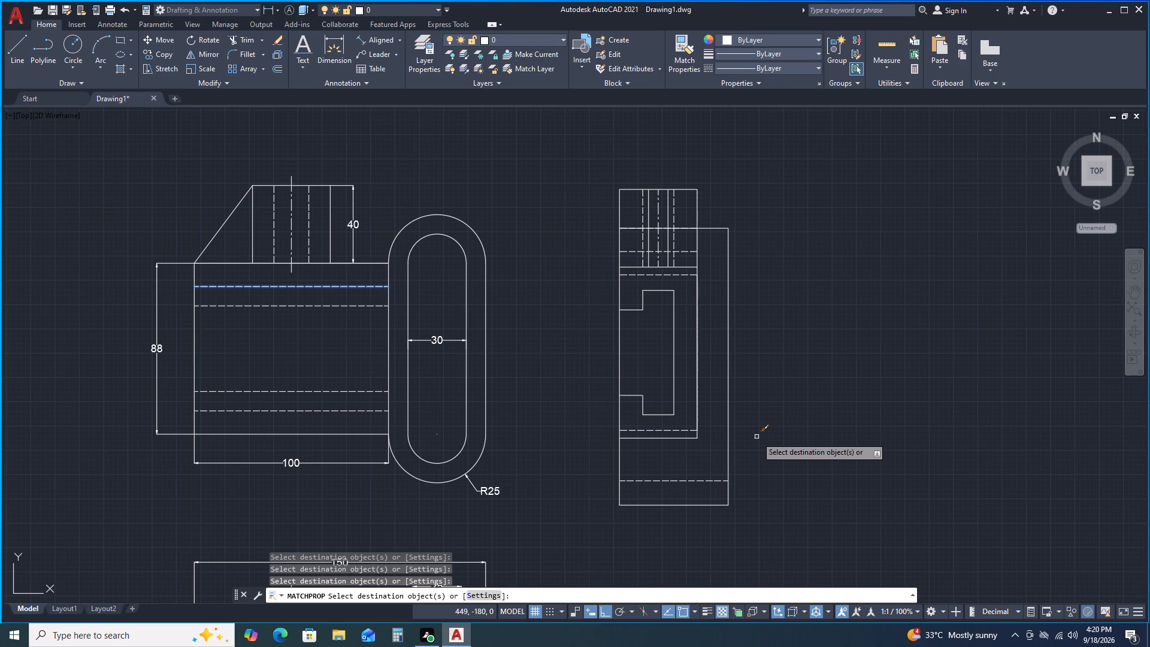
key(space)
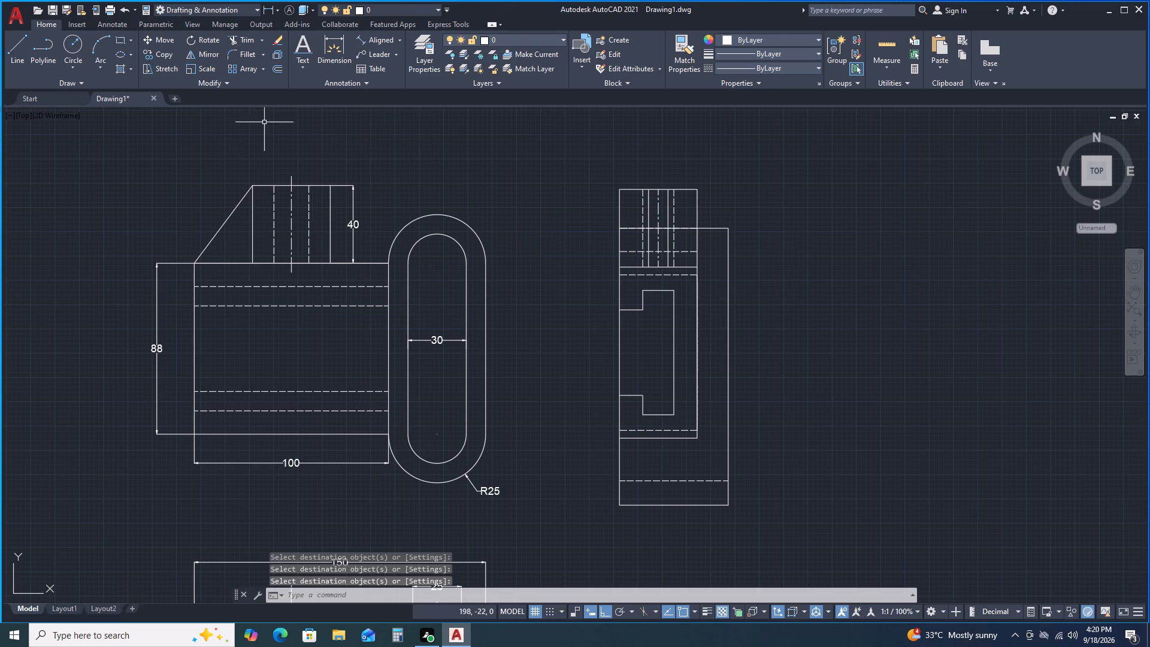
Extend the dashed line 12 units below the plate-top line to the rear plate's right edge.
drag(253, 99, 243, 70)
drag(243, 69, 241, 55)
drag(258, 58, 293, 160)
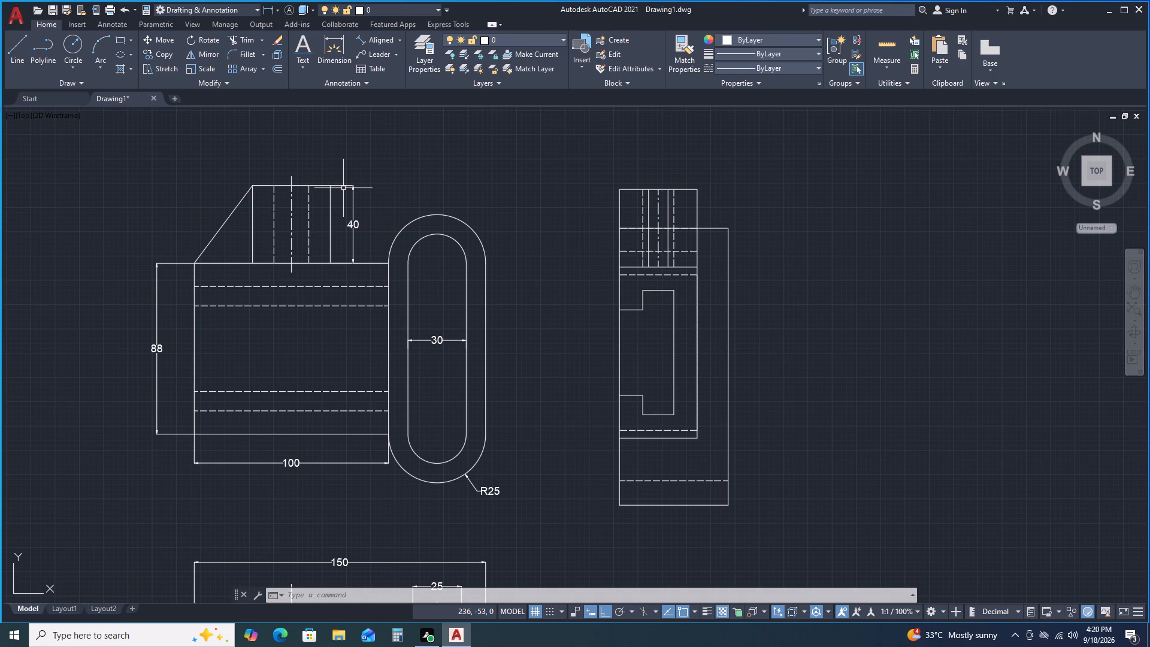
click(244, 41)
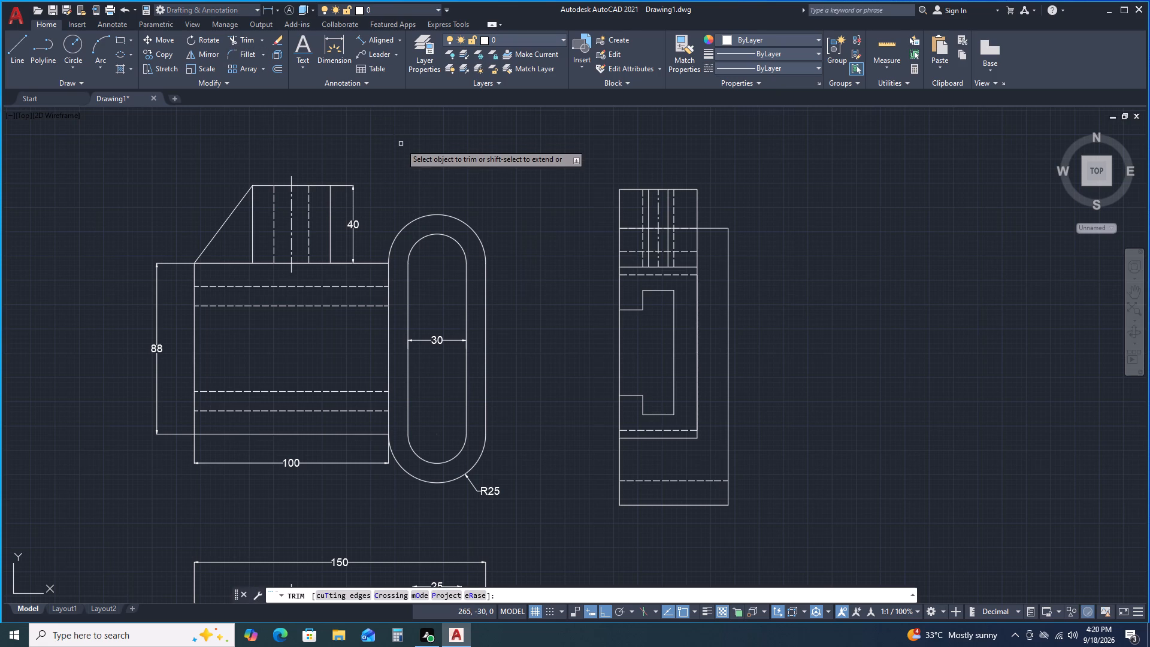
shift+click(686, 253)
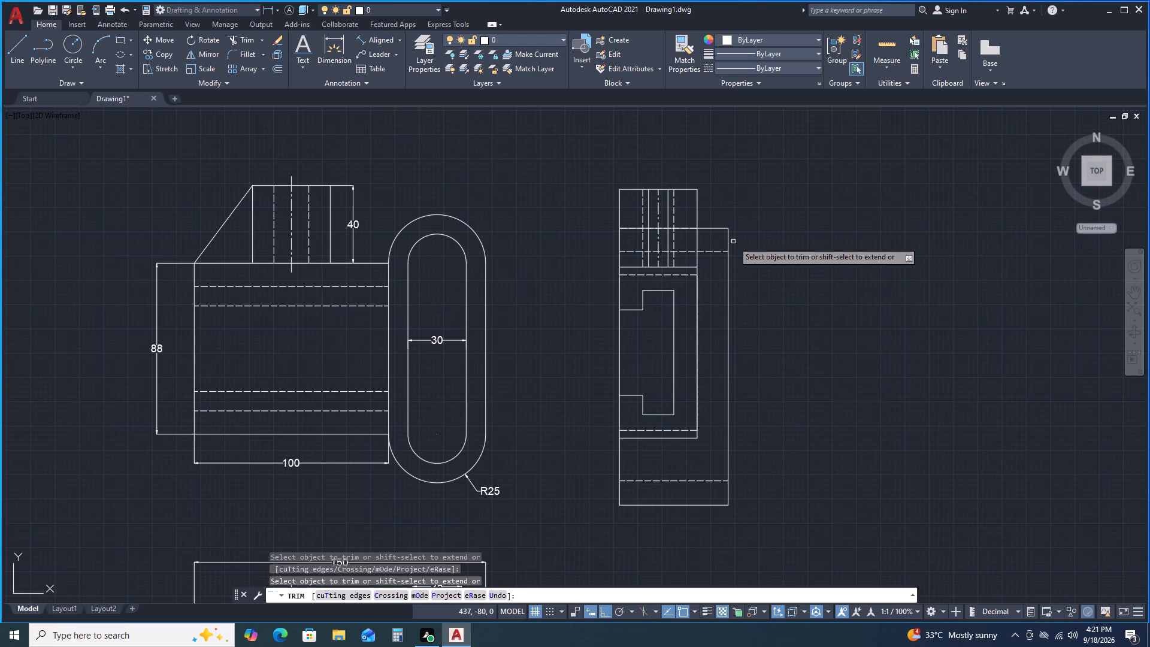
key(space)
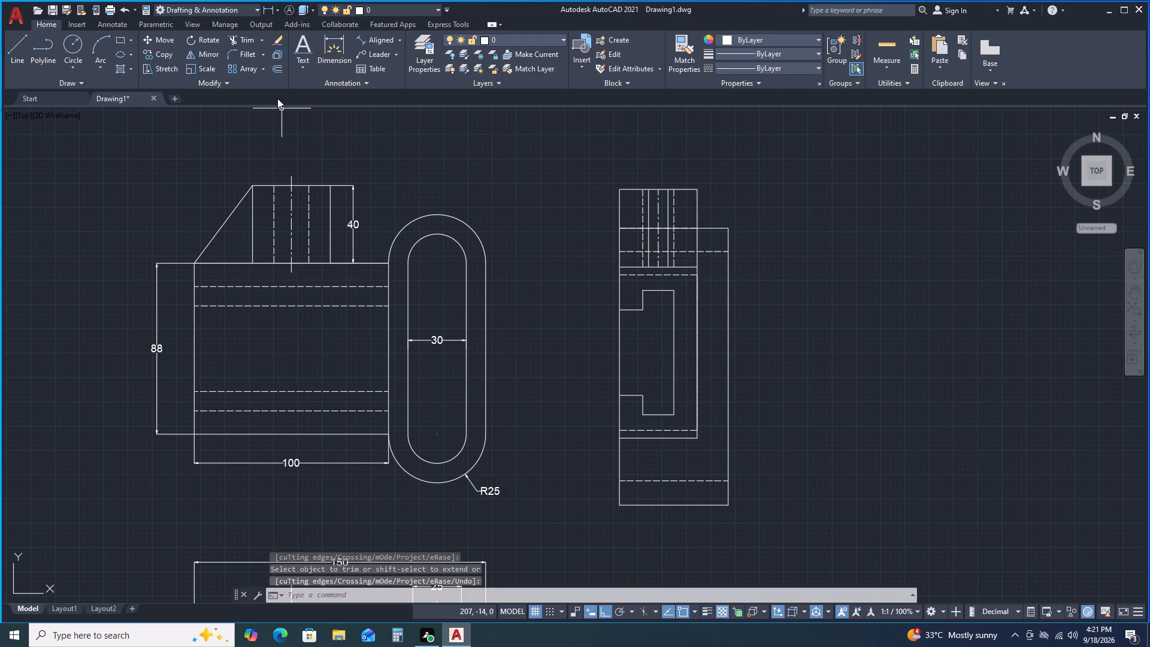
Dimension the width of the side view's upper block, placing the dimension above its top edge.
click(331, 51)
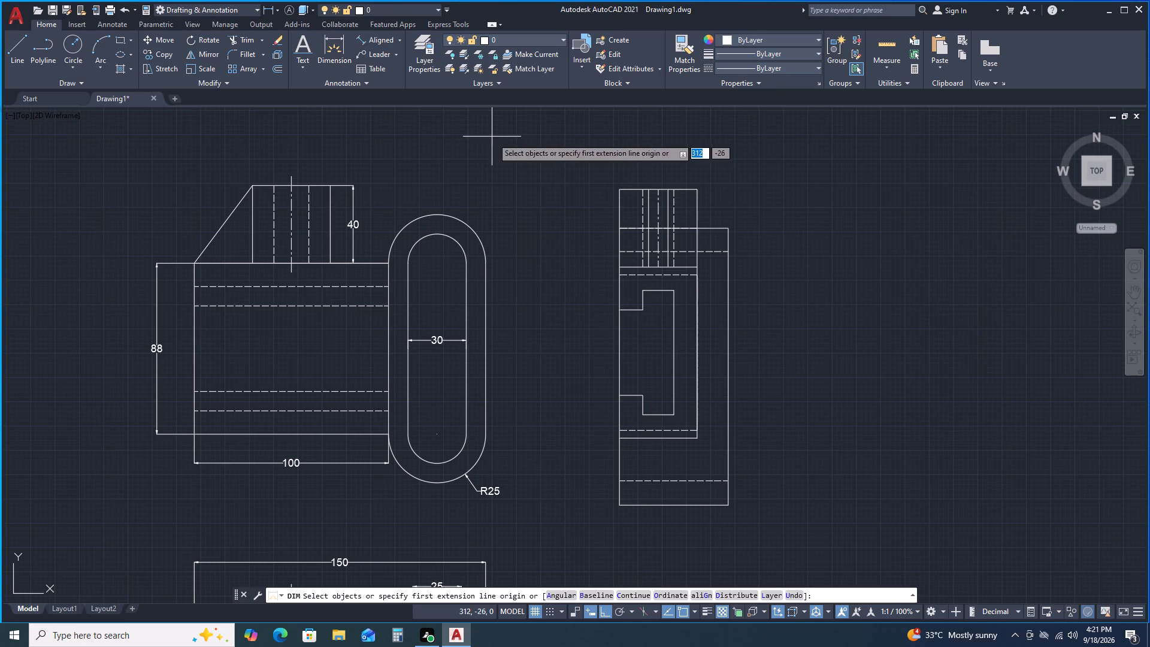
double_click(638, 191)
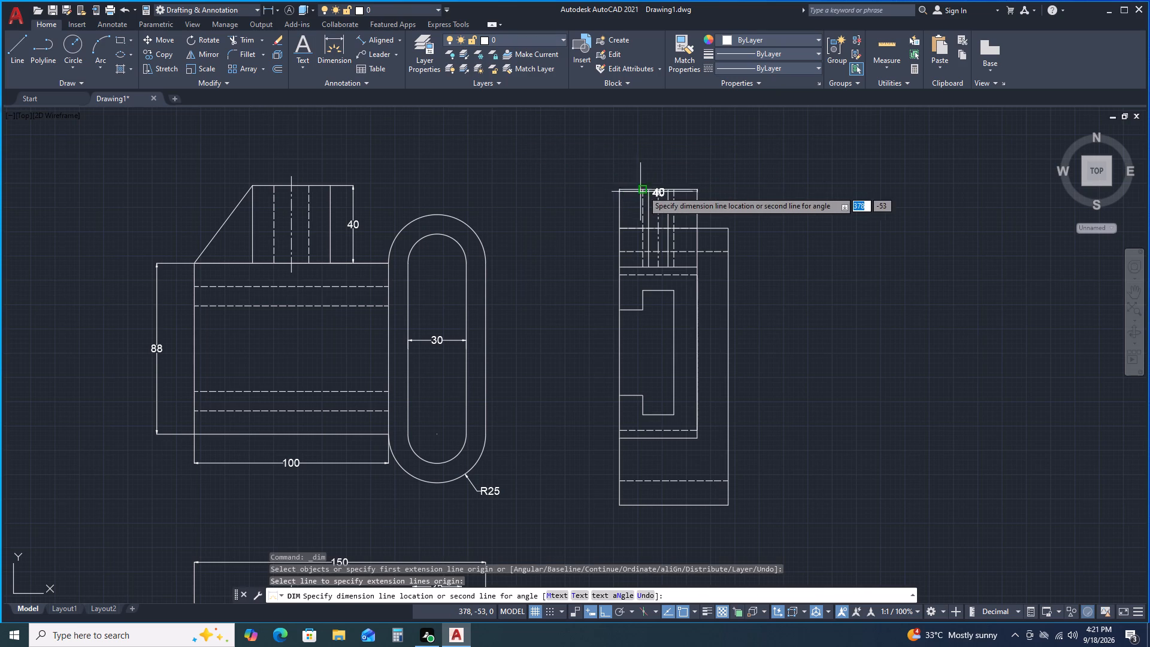
double_click(653, 171)
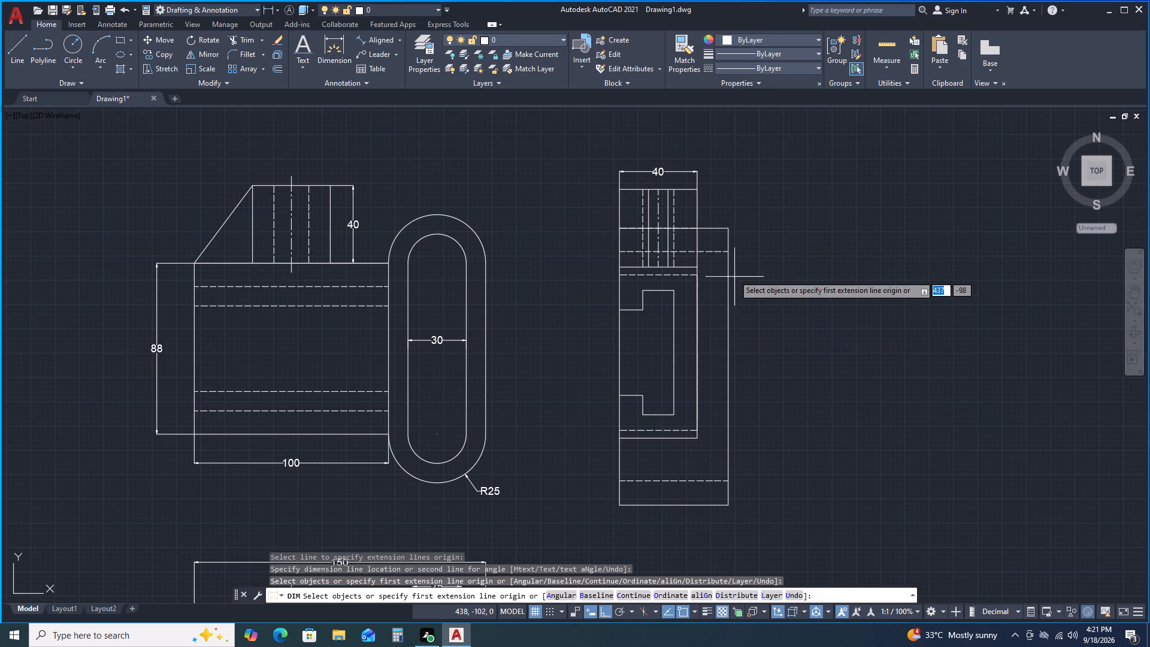
Dimension the vertical distance from the rear plate's top right corner to the lowest dashed line, placing it right of the plate.
click(730, 226)
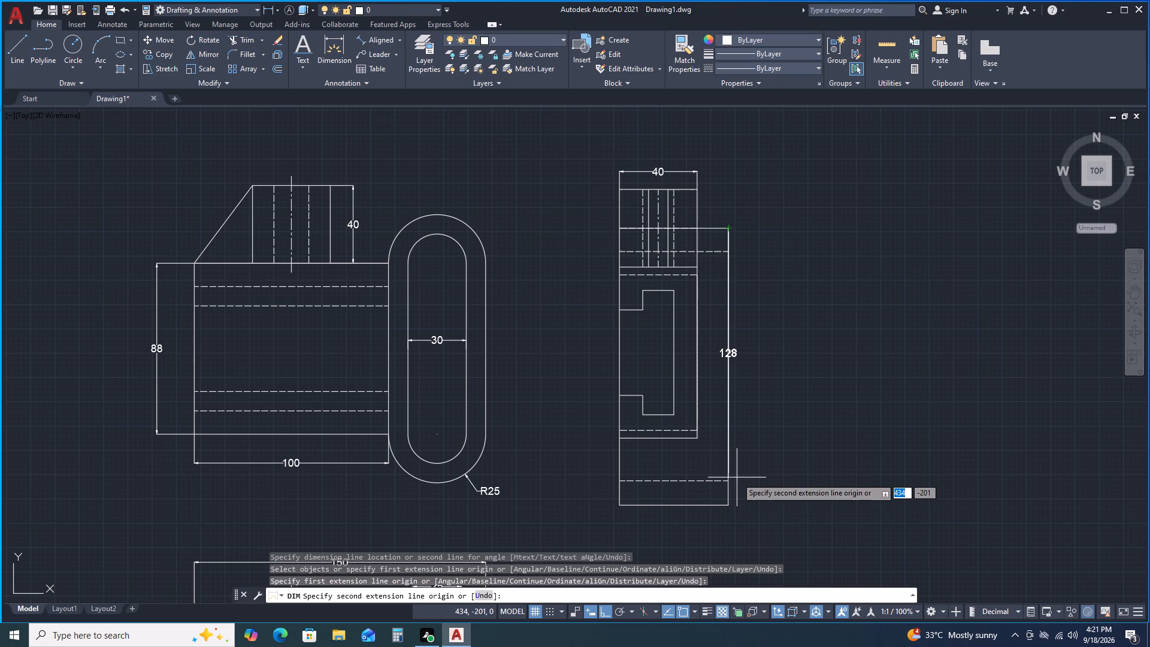
double_click(728, 480)
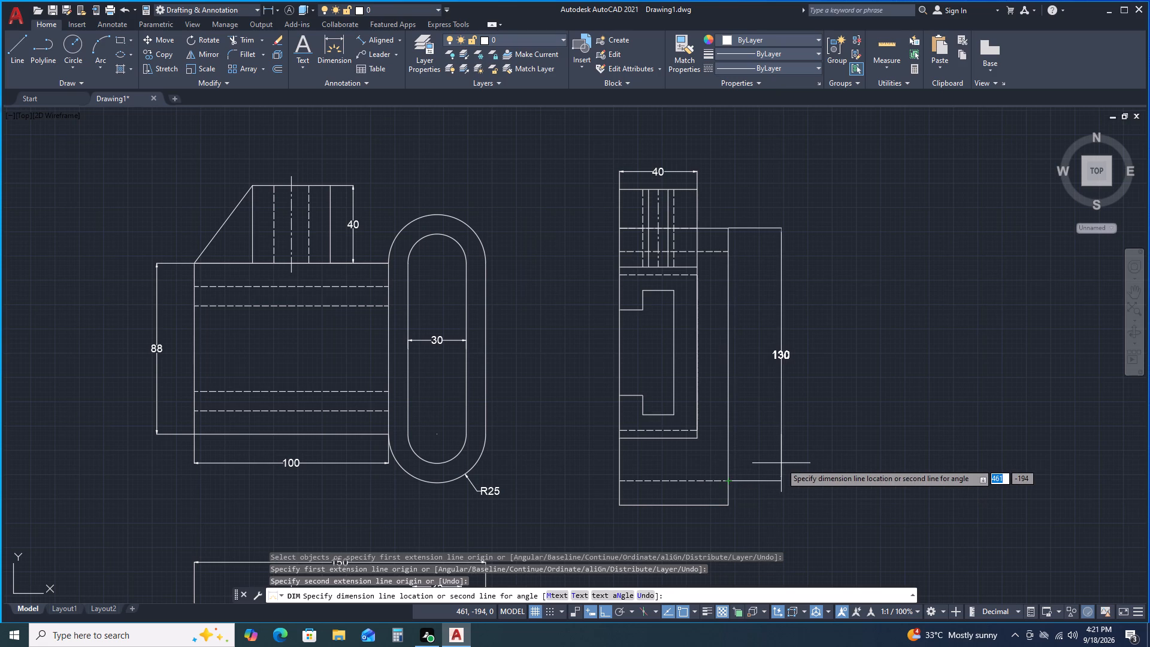
click(760, 468)
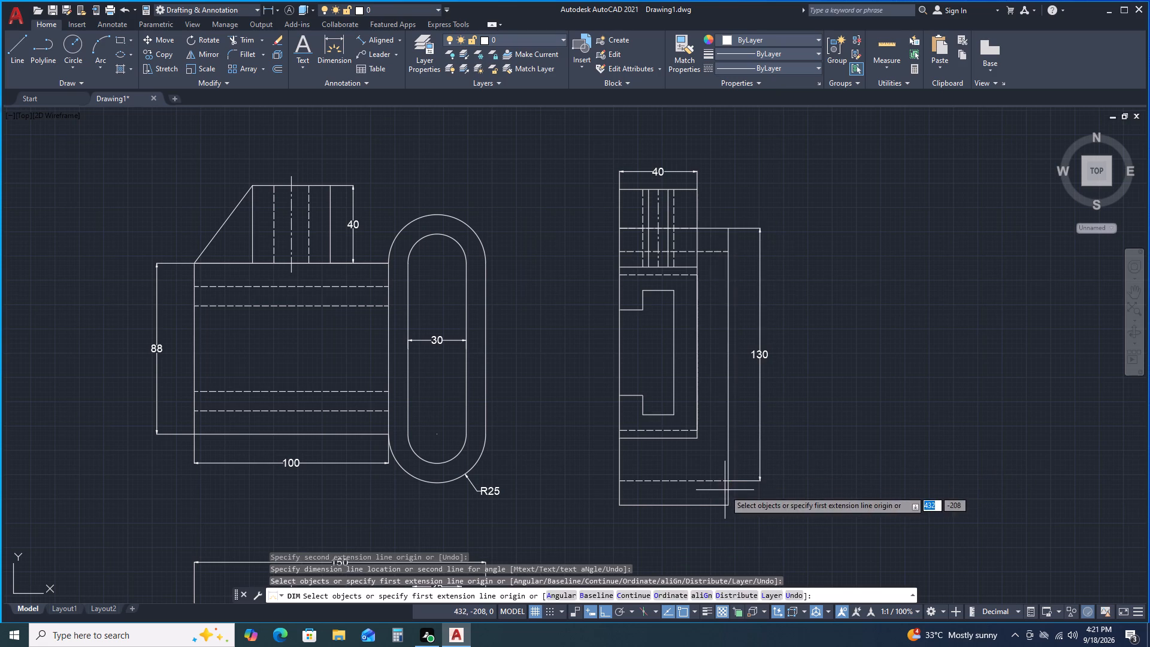
Dimension the side view's vertical distance from the lowest dashed line to the bottom right corner, in line with the existing vertical dimension.
double_click(729, 482)
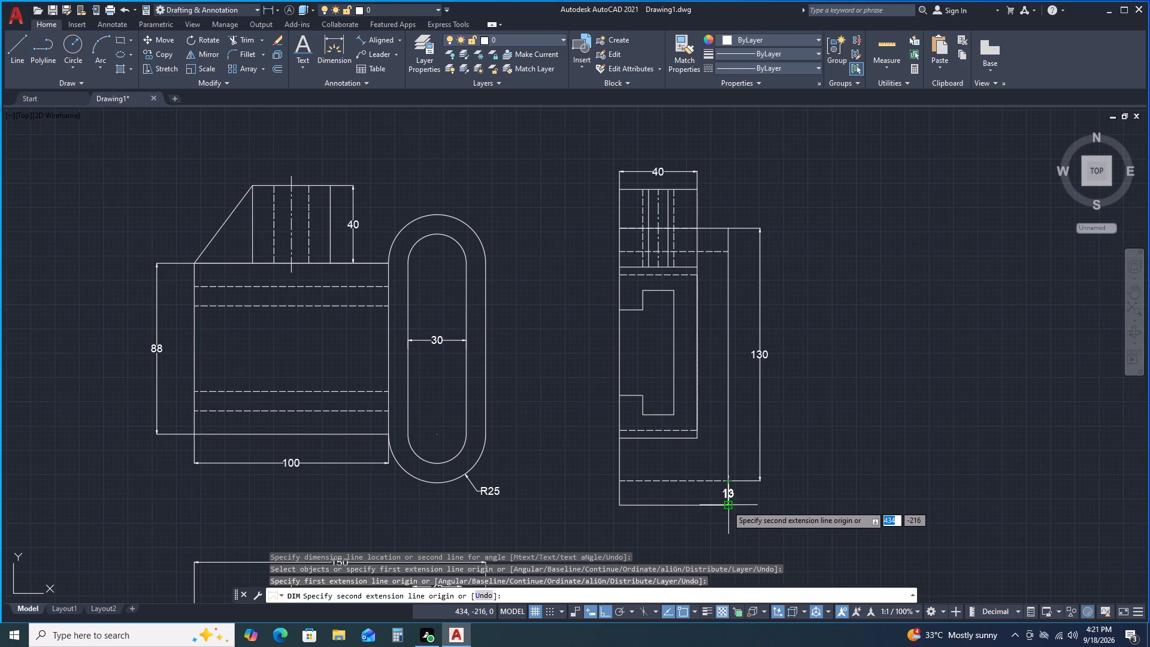
double_click(727, 505)
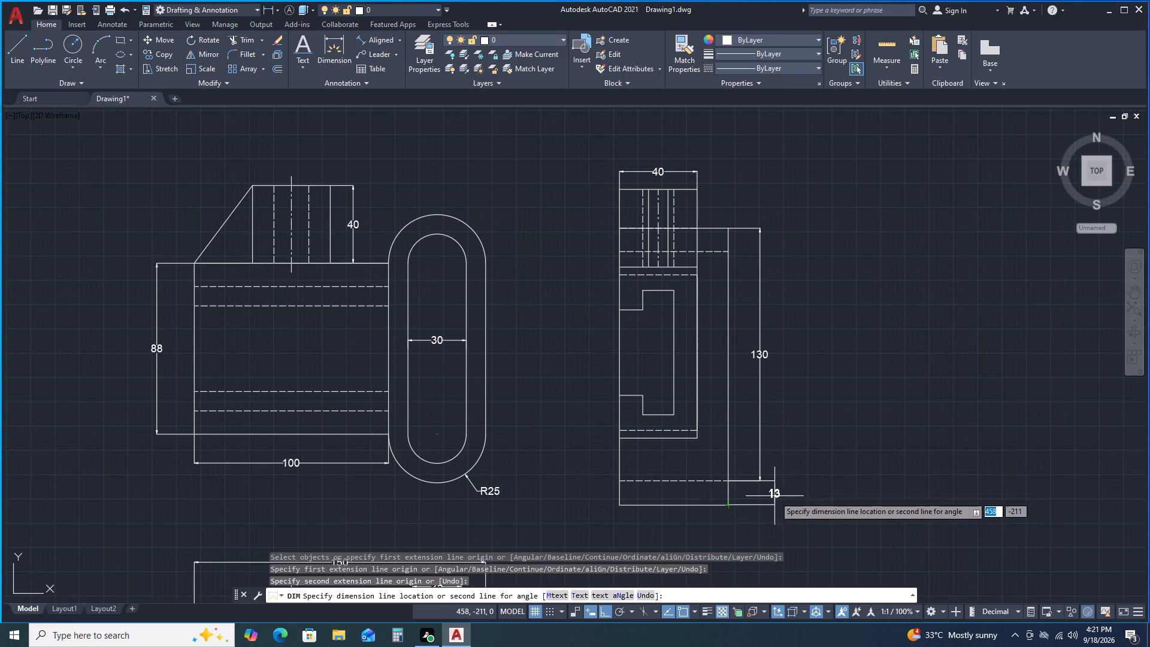
scroll(765, 484, up, 3)
click(743, 473)
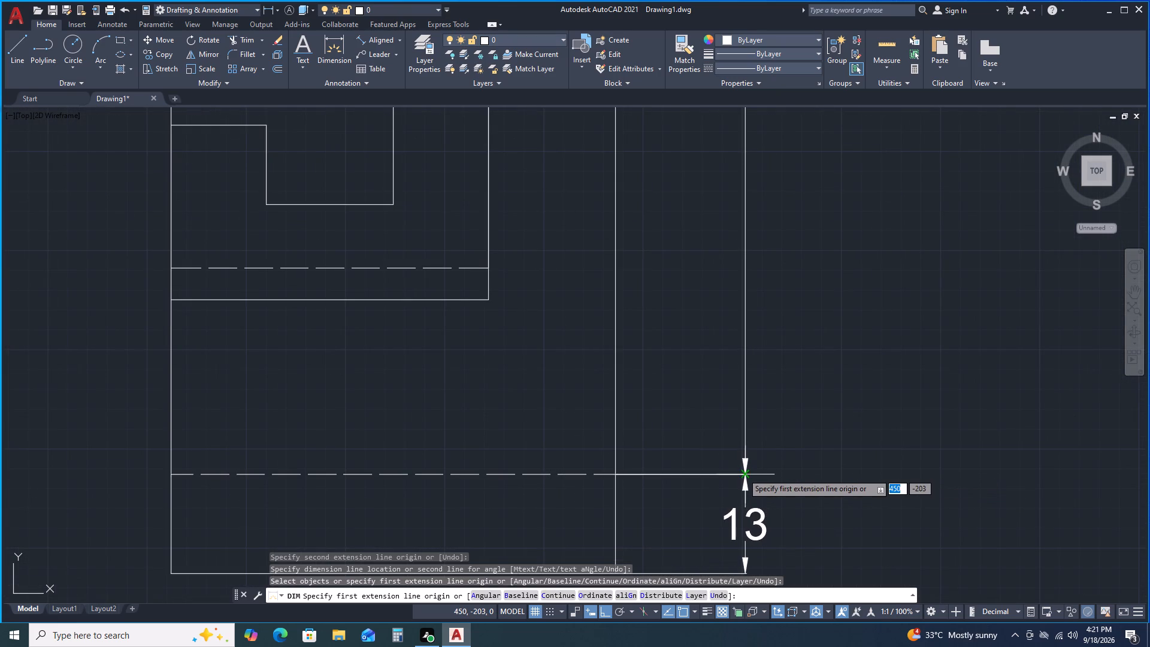
Dimension the width of the side view's rear plate, placing the dimension below its bottom edge.
scroll(743, 473, down, 1)
scroll(743, 473, up, 1)
scroll(742, 477, down, 2)
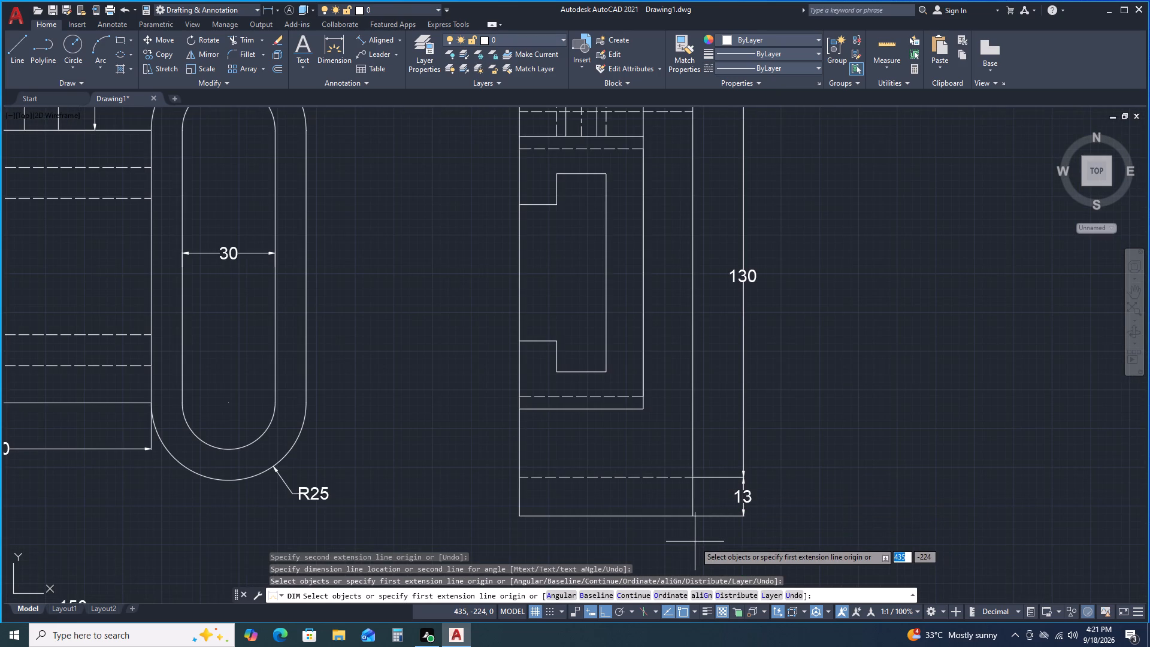
middle_drag(695, 542, 737, 473)
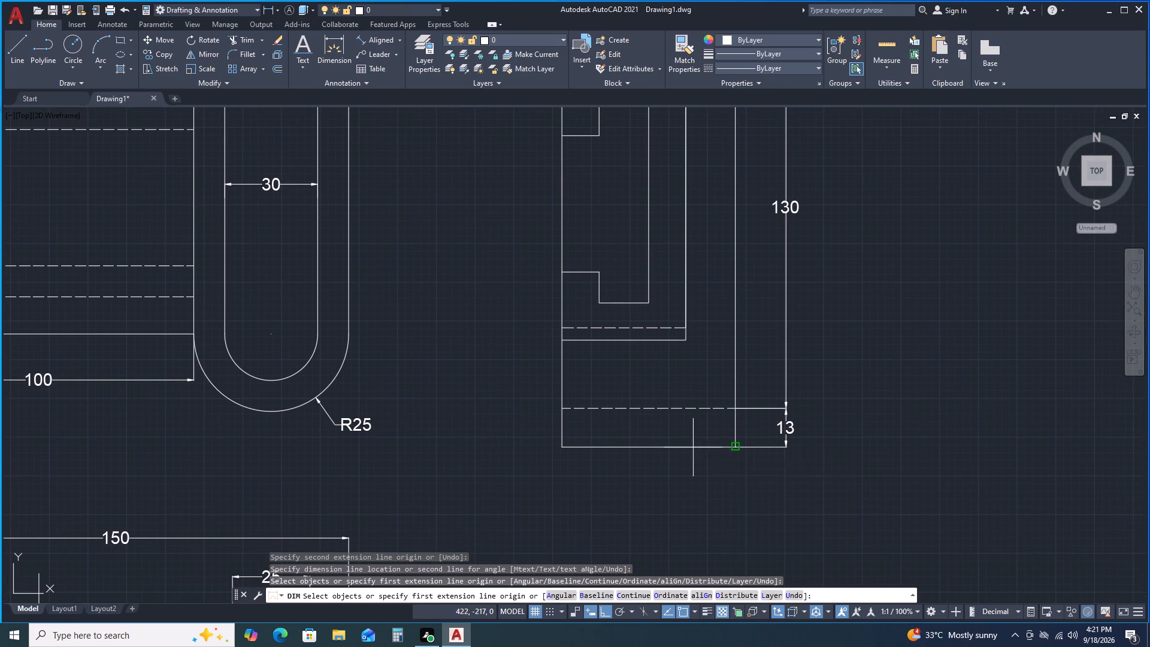
double_click(691, 448)
click(688, 480)
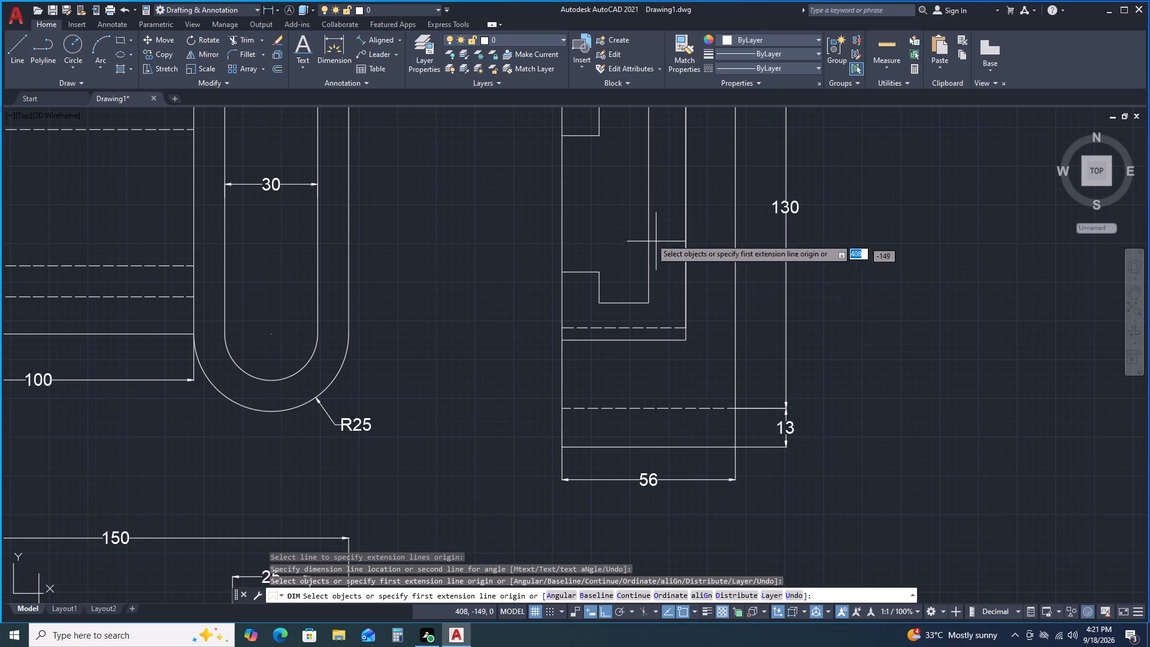
Dimension the height of the side view's stepped slot along its long vertical edge, placing the dimension inside the slot.
scroll(622, 226, up, 1)
middle_drag(621, 226, 620, 333)
middle_drag(621, 337, 621, 343)
middle_drag(622, 352, 628, 370)
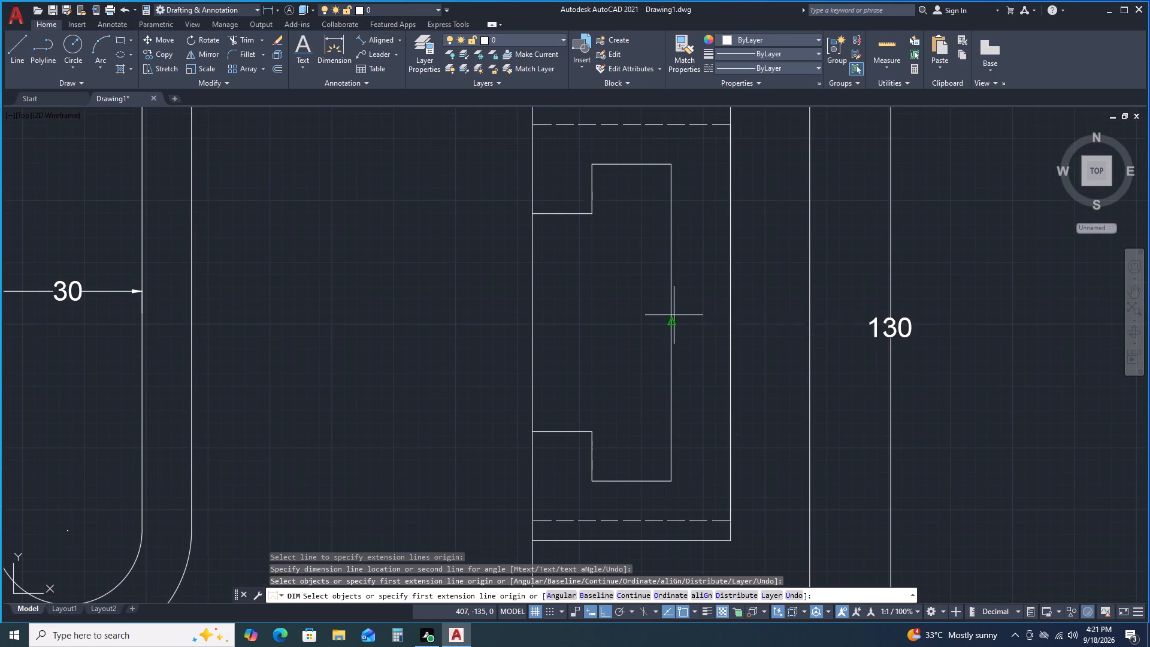
click(673, 358)
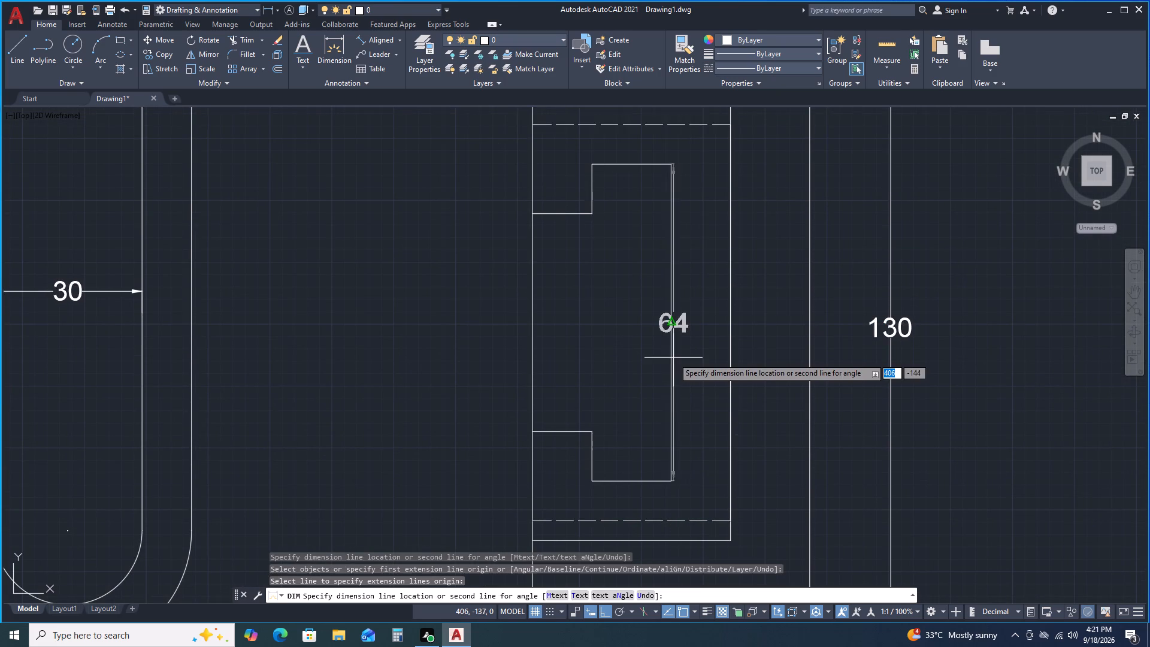
double_click(630, 365)
Look over the dimensioned front, top and side views for missing dimensions and leftover geometry.
scroll(630, 365, down, 2)
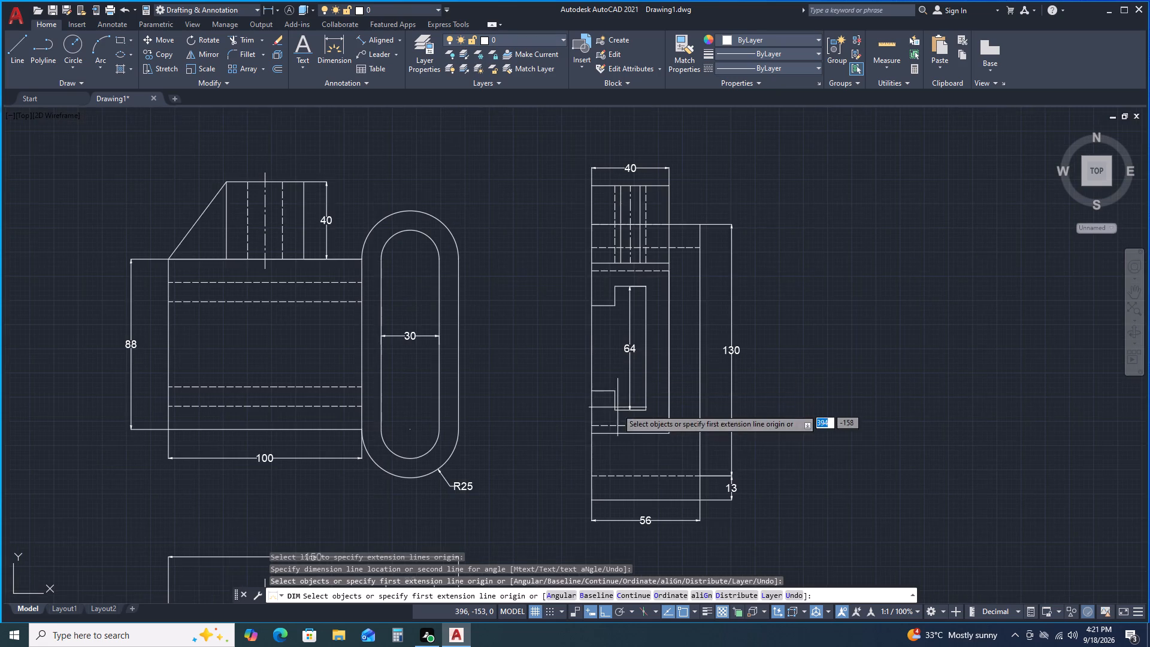
scroll(578, 468, down, 1)
middle_drag(568, 477, 561, 380)
scroll(554, 374, up, 1)
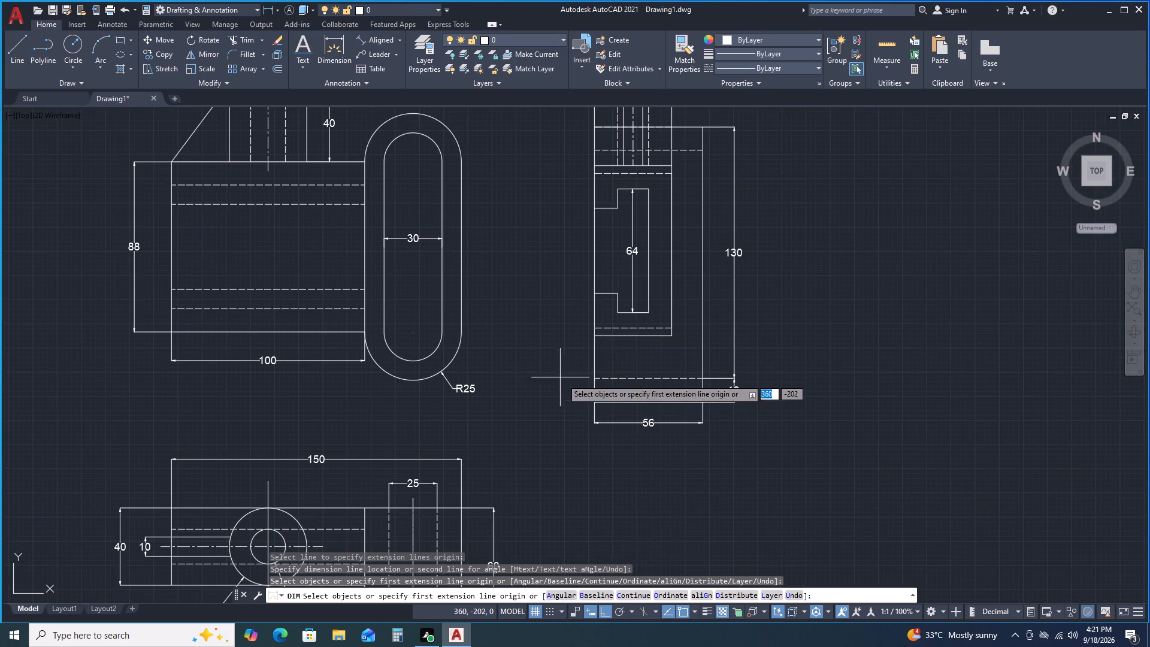
scroll(841, 208, down, 1)
scroll(841, 208, up, 1)
scroll(768, 299, down, 1)
scroll(768, 299, up, 1)
scroll(768, 298, down, 1)
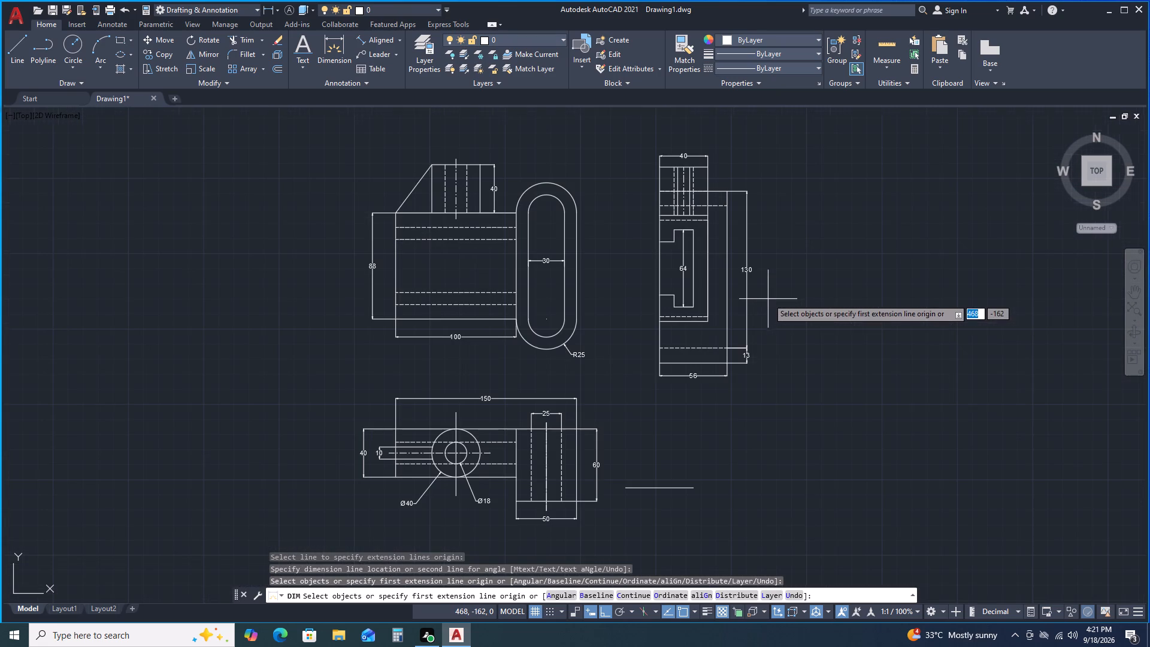
scroll(773, 334, down, 1)
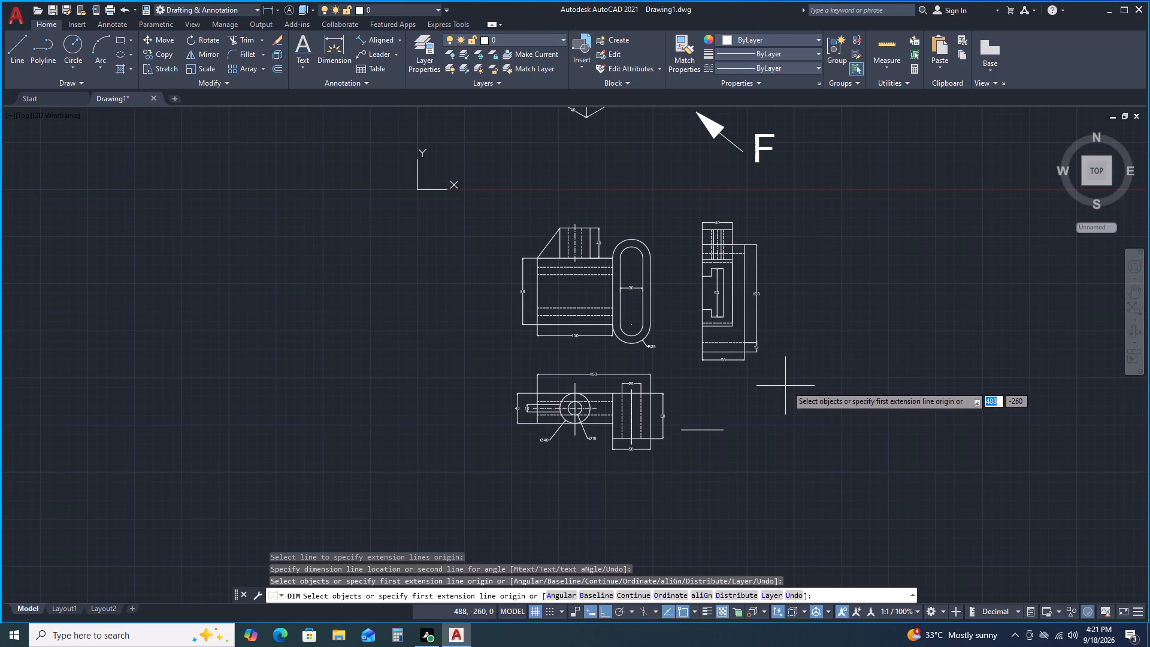
scroll(688, 465, down, 1)
scroll(688, 465, up, 1)
scroll(688, 465, down, 1)
scroll(688, 465, up, 2)
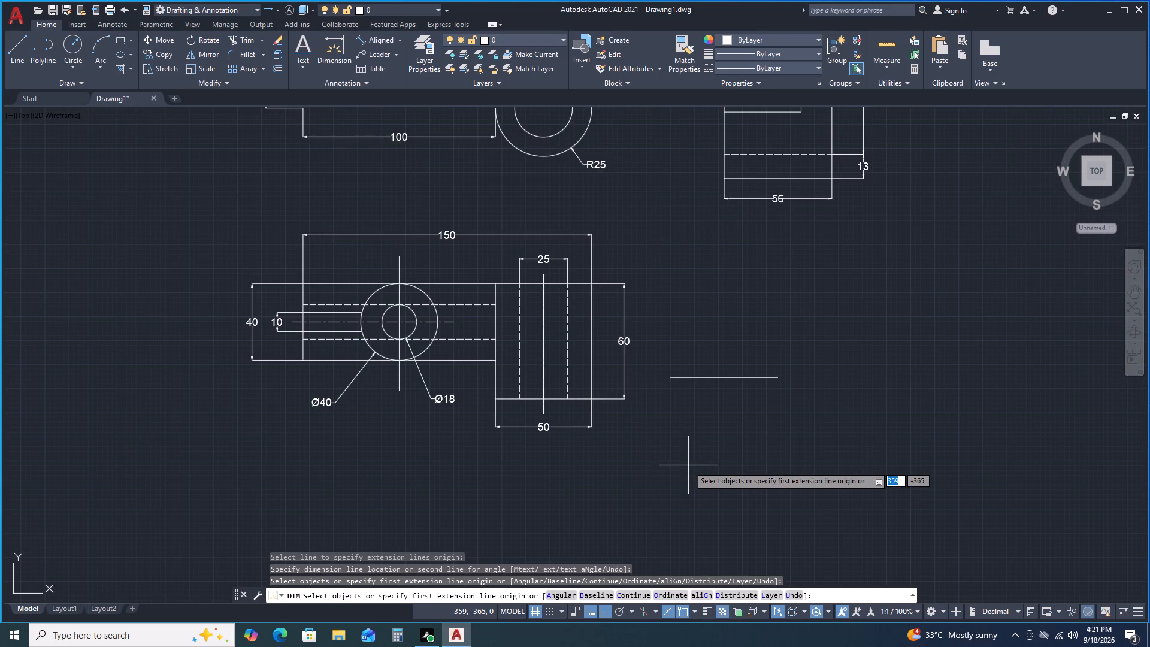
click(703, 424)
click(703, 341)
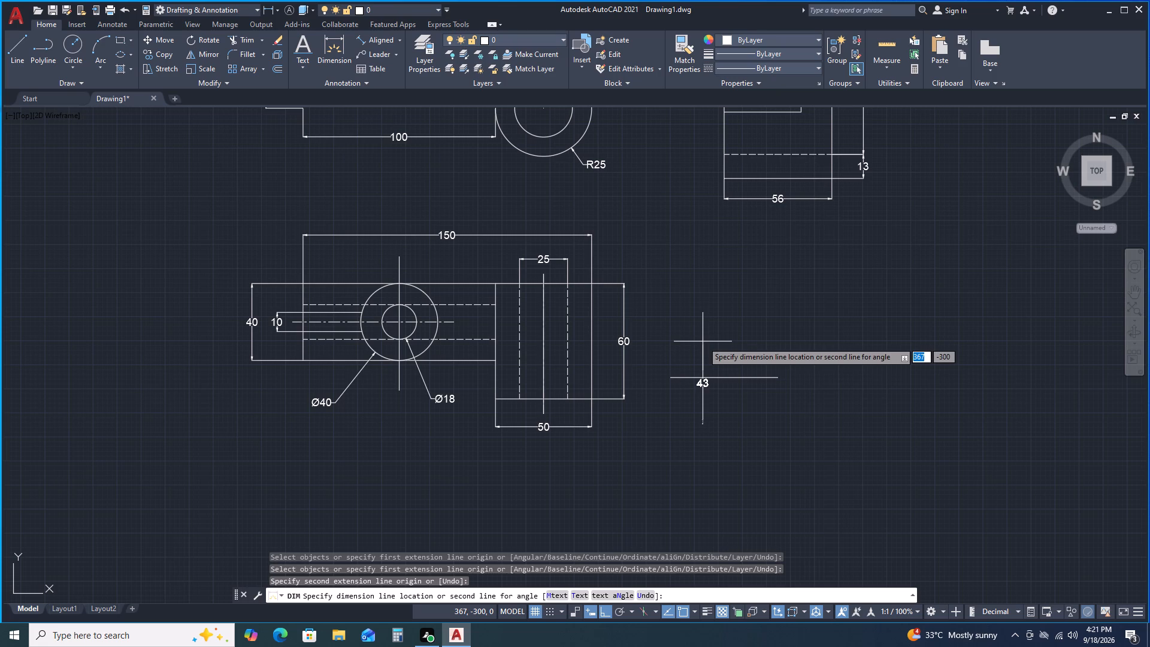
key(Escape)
Erase the stray horizontal line beside the top view, below the side view.
click(756, 406)
click(736, 356)
right_click(736, 356)
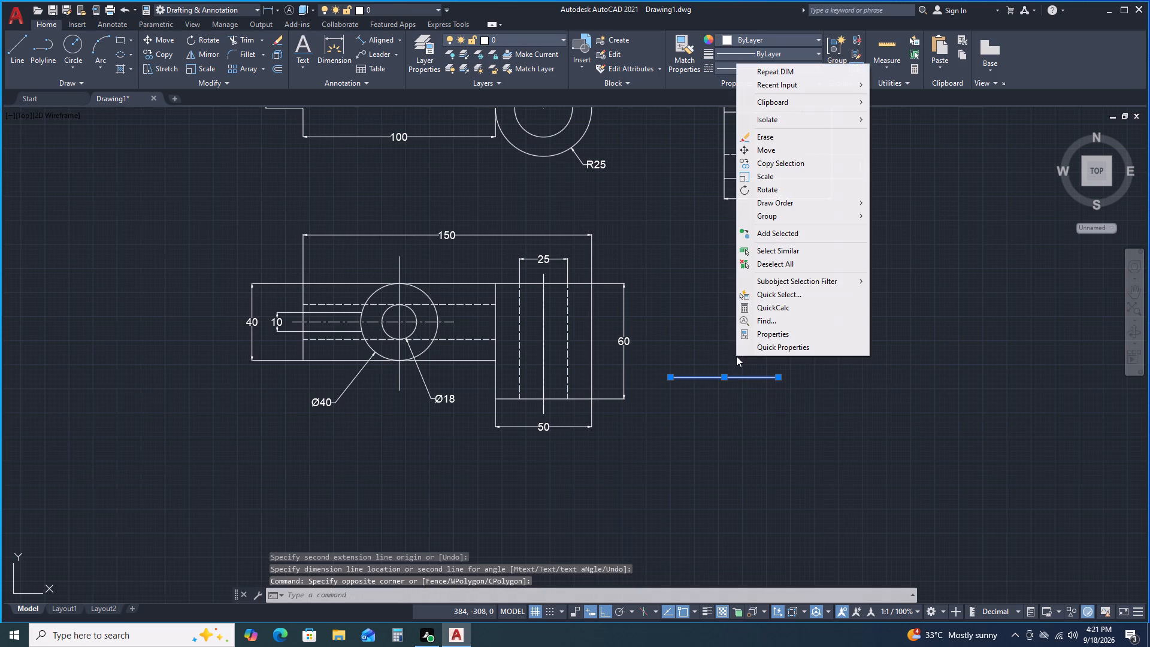
click(783, 135)
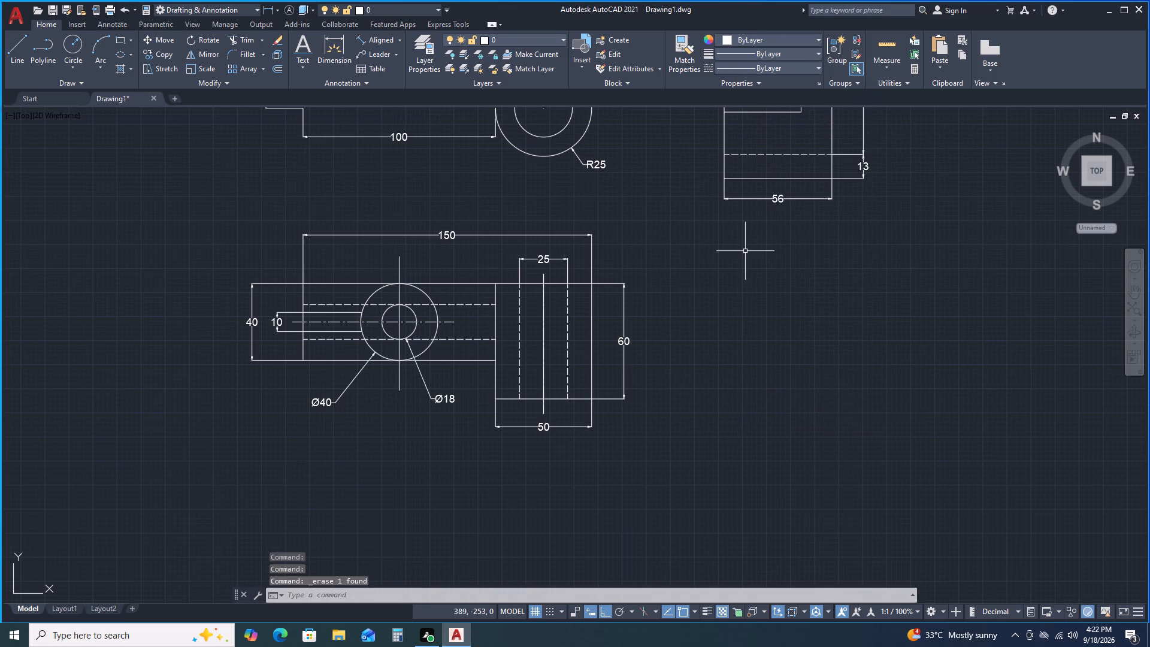
Examine how the side view's lower end lines up with the front view's rounded plate.
scroll(745, 251, down, 2)
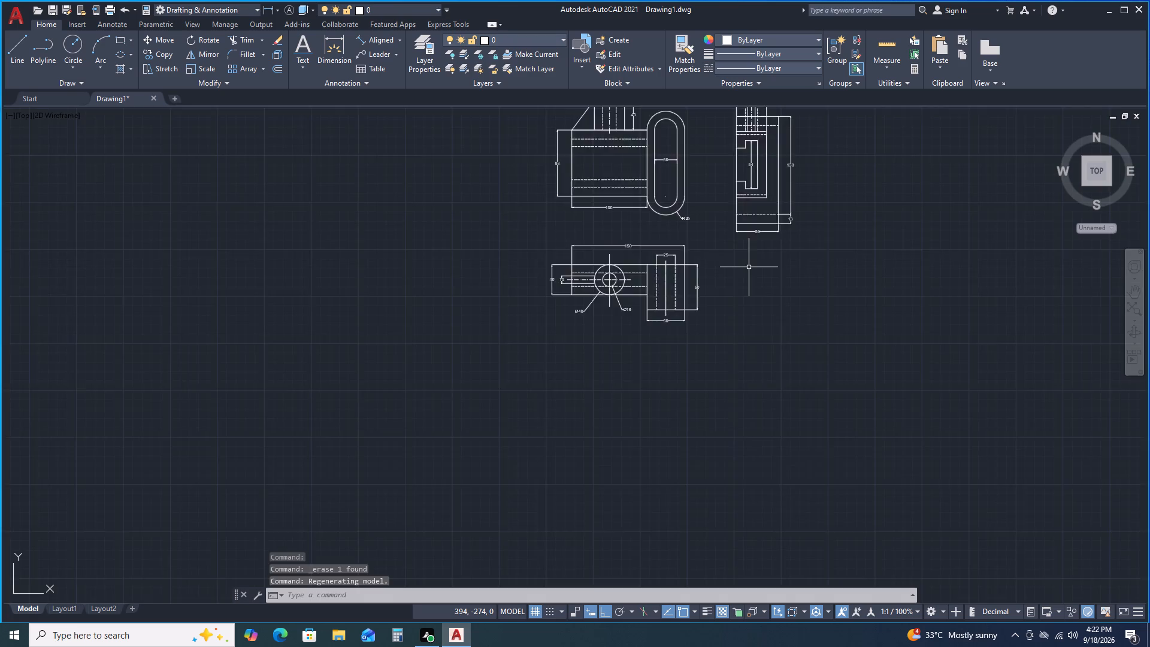
scroll(749, 267, up, 2)
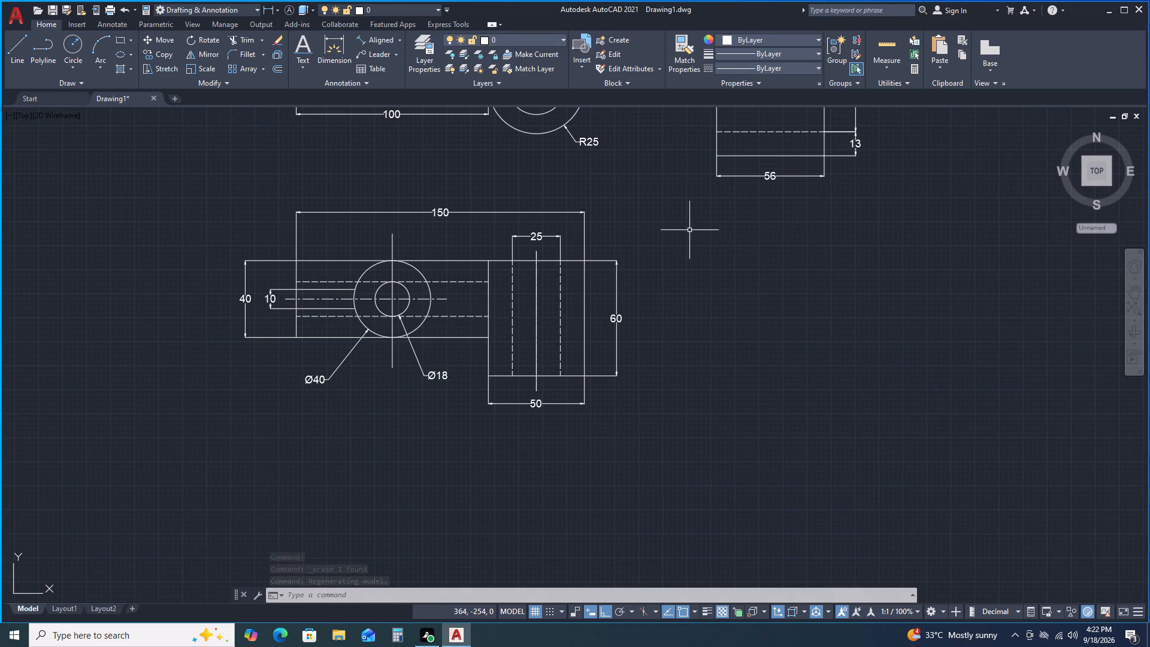
middle_drag(696, 267, 707, 301)
scroll(707, 303, down, 2)
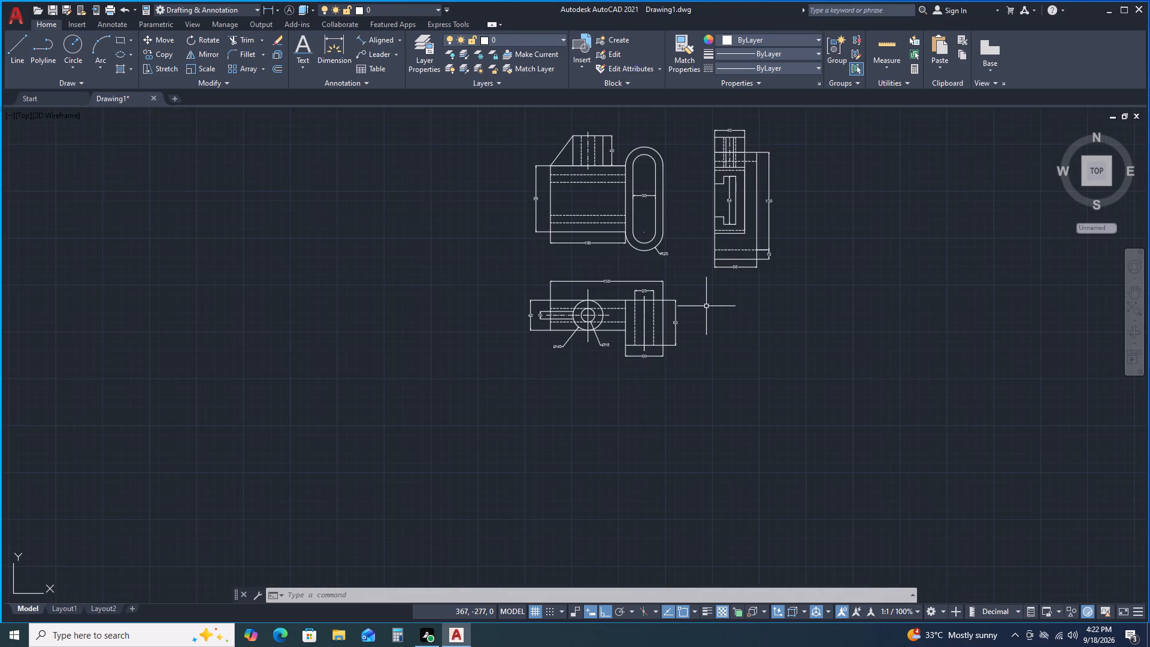
middle_drag(685, 218, 667, 334)
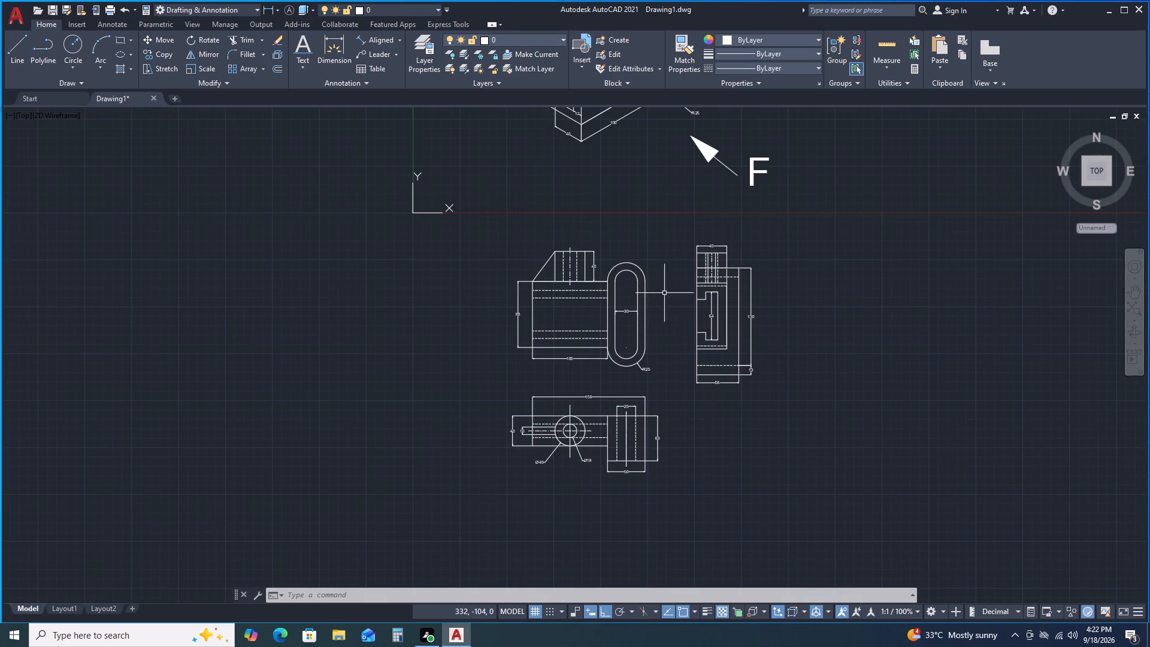
middle_drag(706, 461, 723, 403)
middle_click(736, 390)
scroll(691, 341, up, 2)
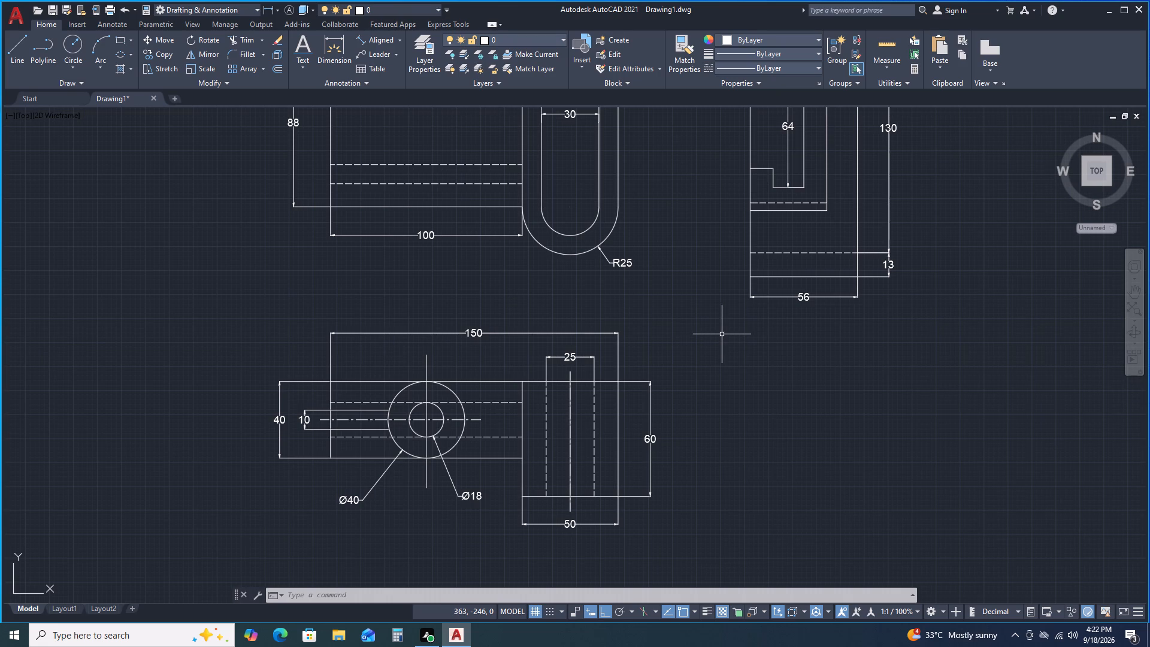
scroll(723, 319, down, 2)
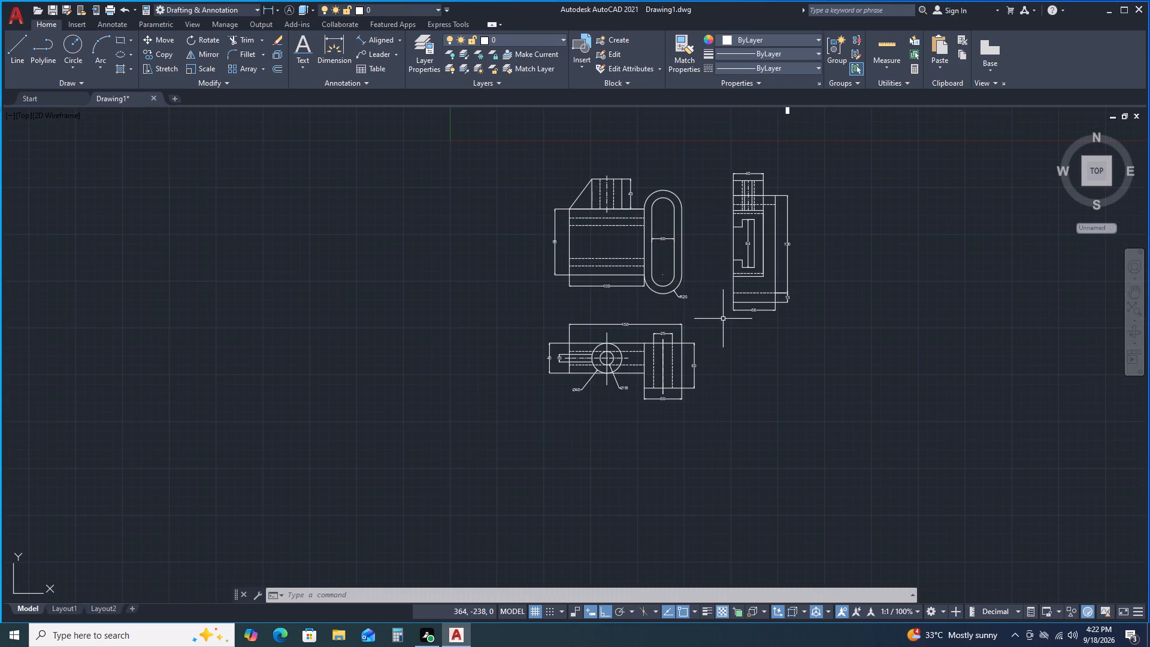
scroll(755, 294, up, 2)
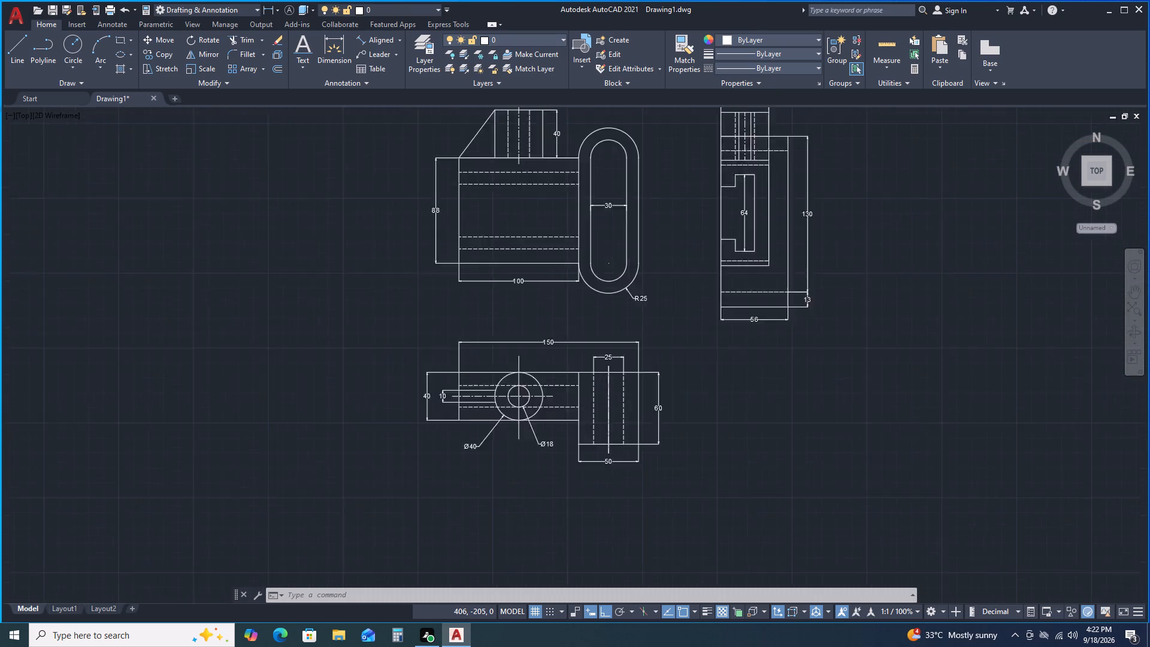
scroll(755, 294, down, 1)
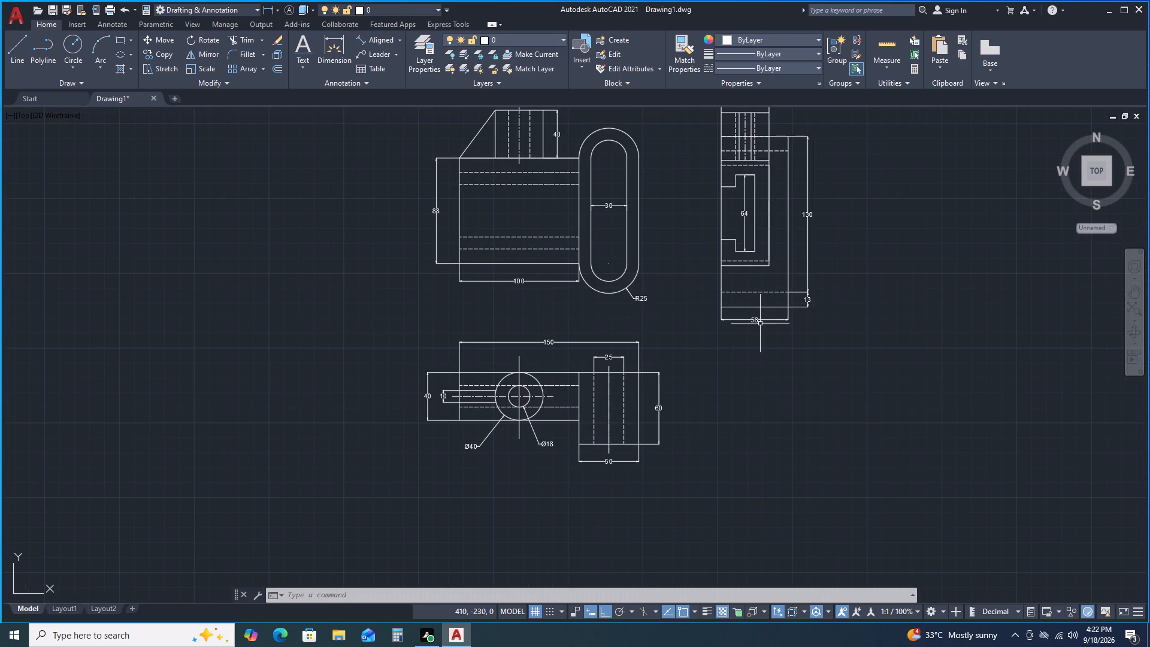
scroll(760, 318, up, 1)
scroll(760, 318, down, 1)
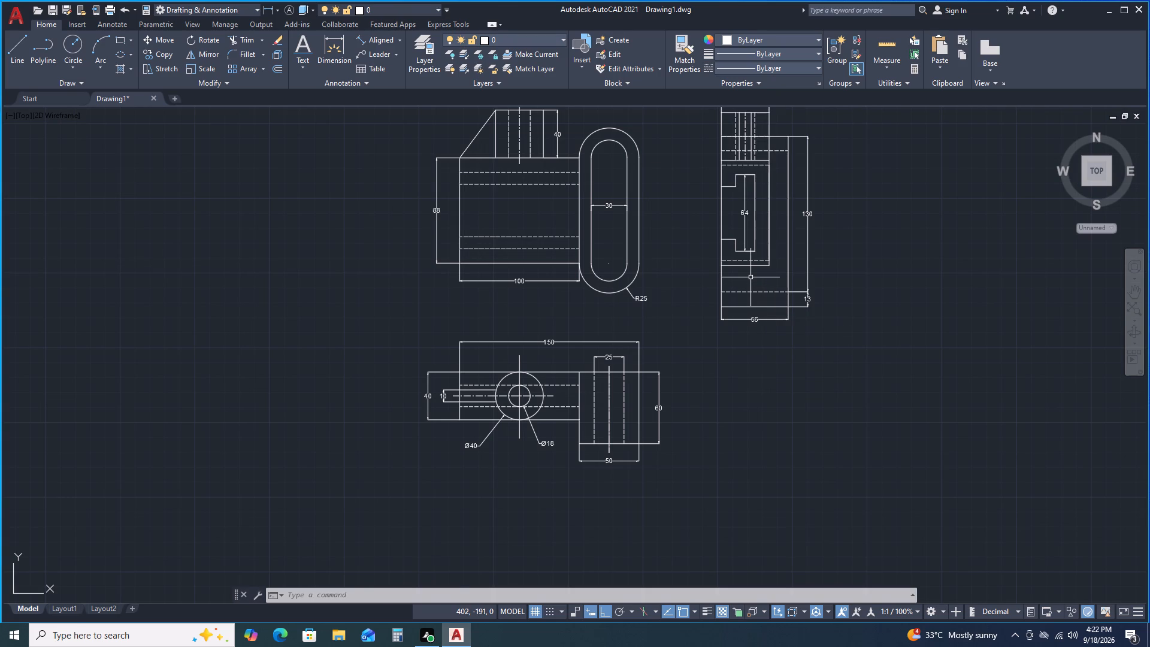
Draw a horizontal line about 60 units long from the side view's left edge, level with the bottom of the front view's outer arc.
scroll(750, 277, up, 1)
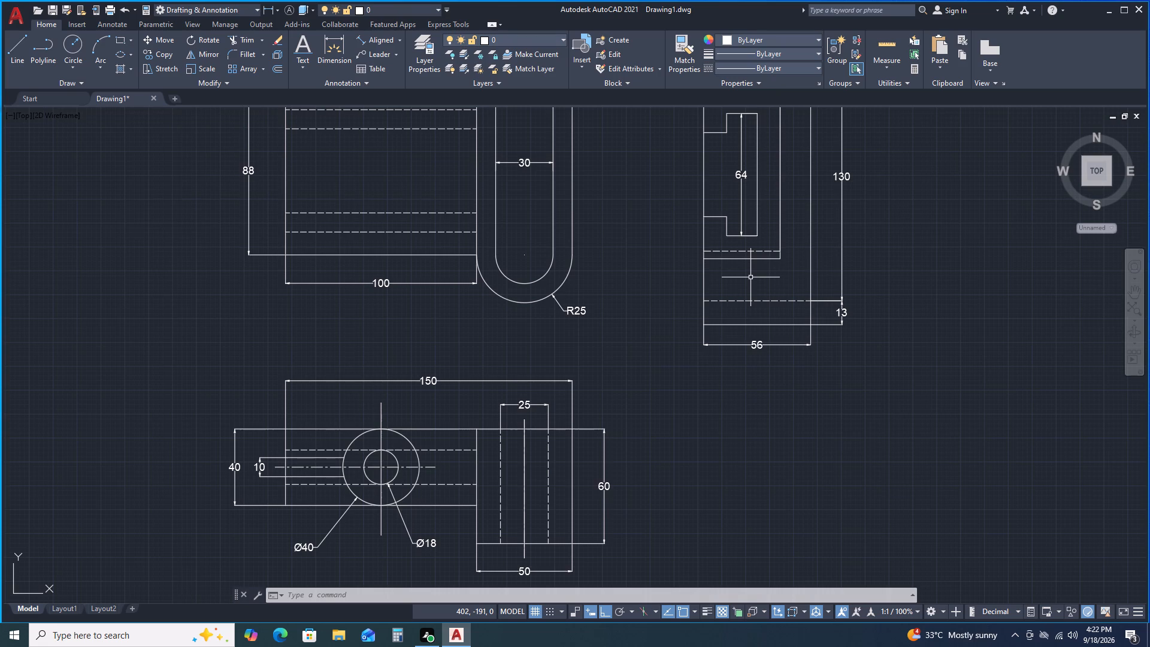
click(20, 46)
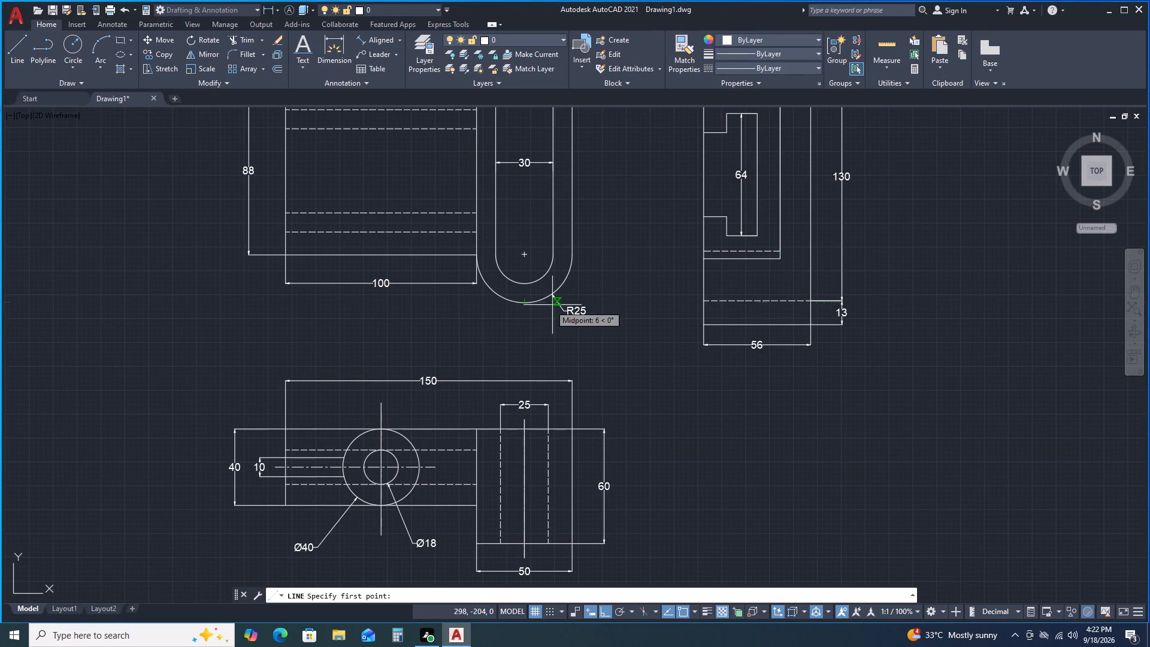
click(704, 305)
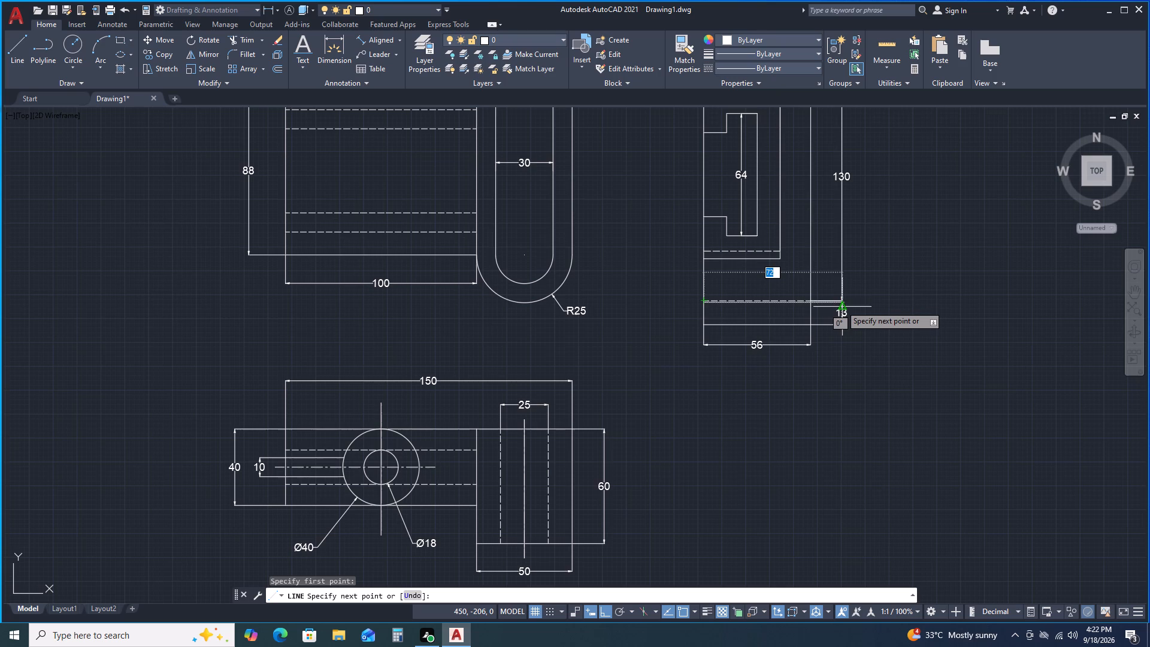
scroll(834, 300, up, 1)
scroll(834, 300, down, 1)
scroll(834, 300, up, 1)
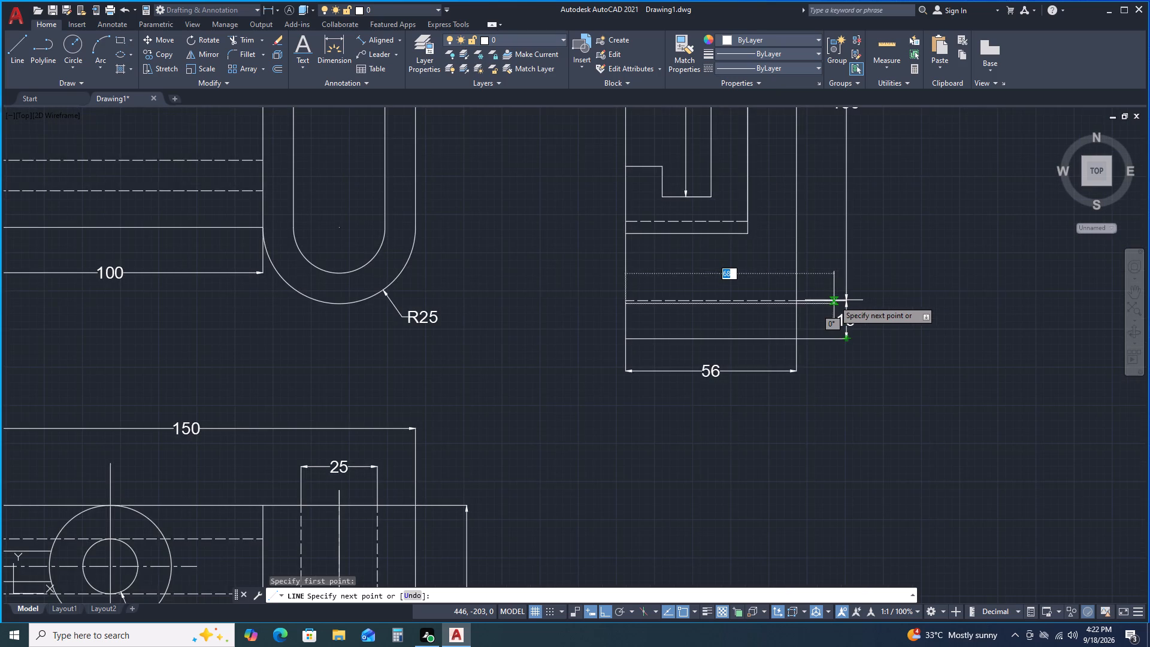
scroll(833, 300, up, 2)
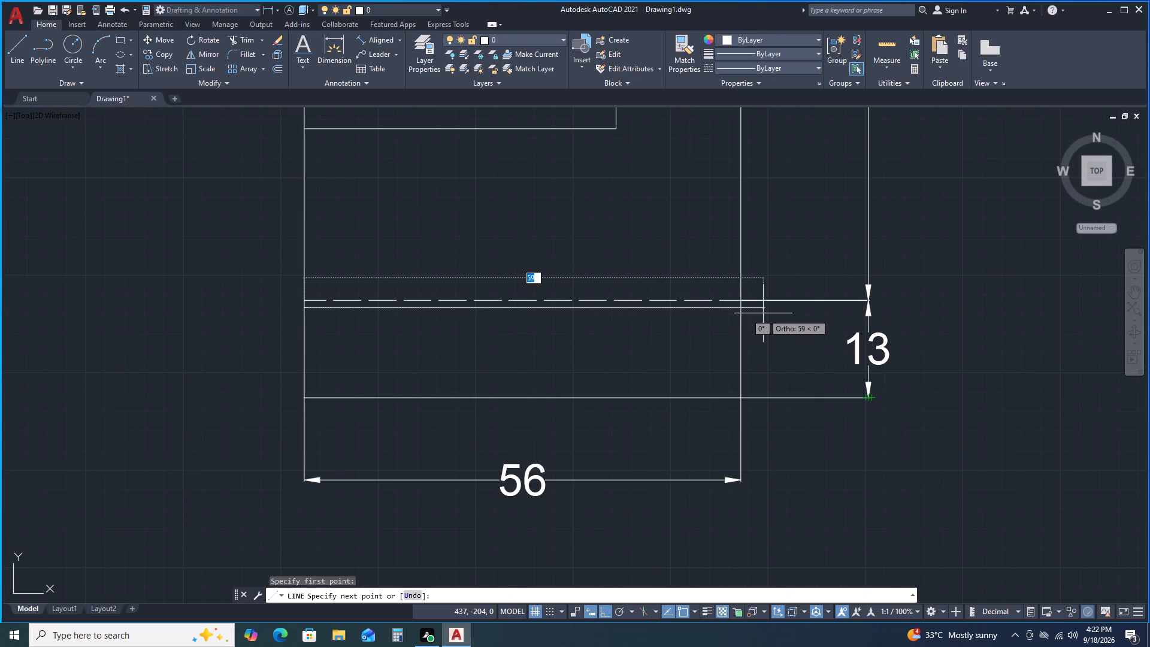
double_click(773, 313)
key(space)
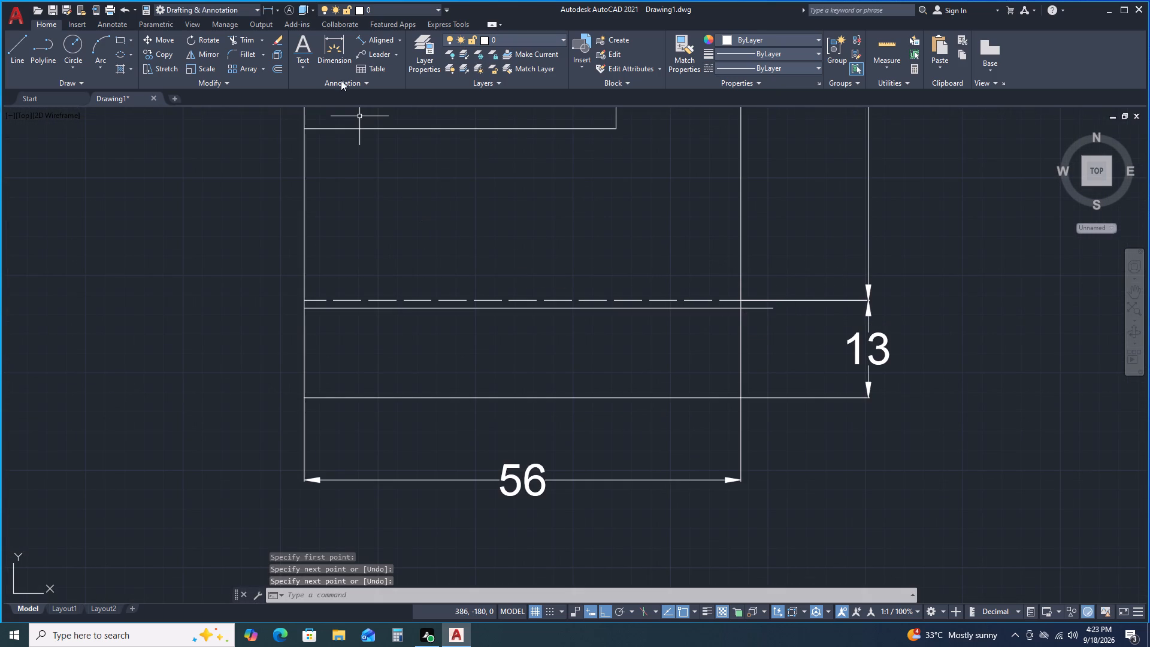
Trim the side view's lower end at the new horizontal line, removing its overhang, the old bottom edge and both vertical edge portions below.
click(243, 38)
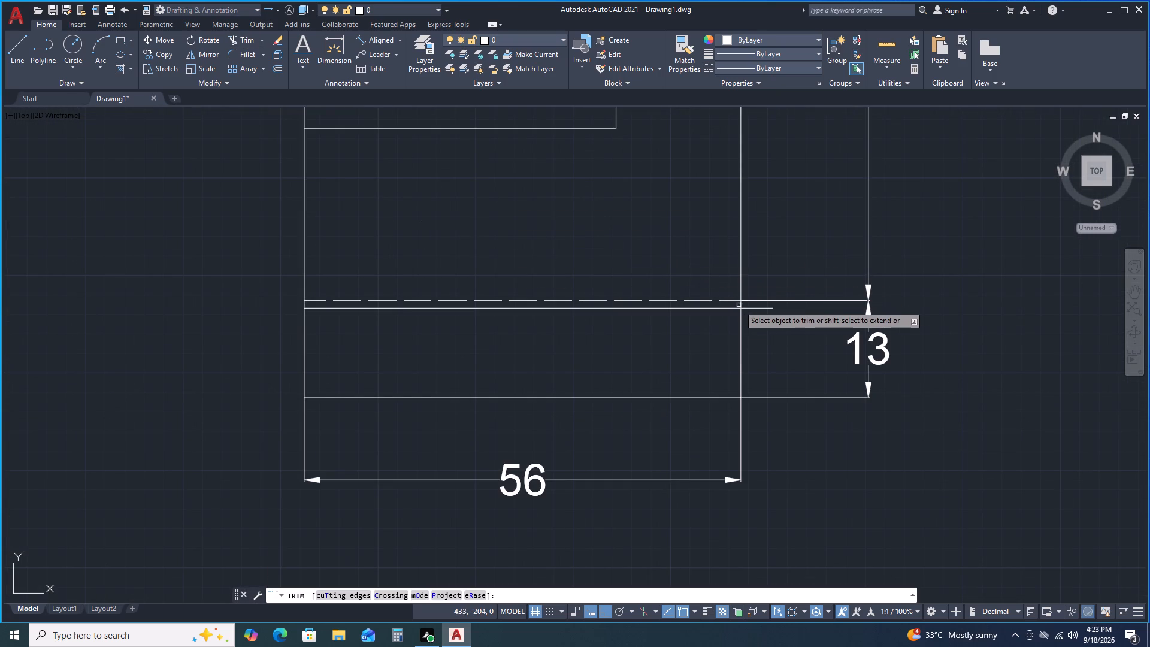
click(759, 307)
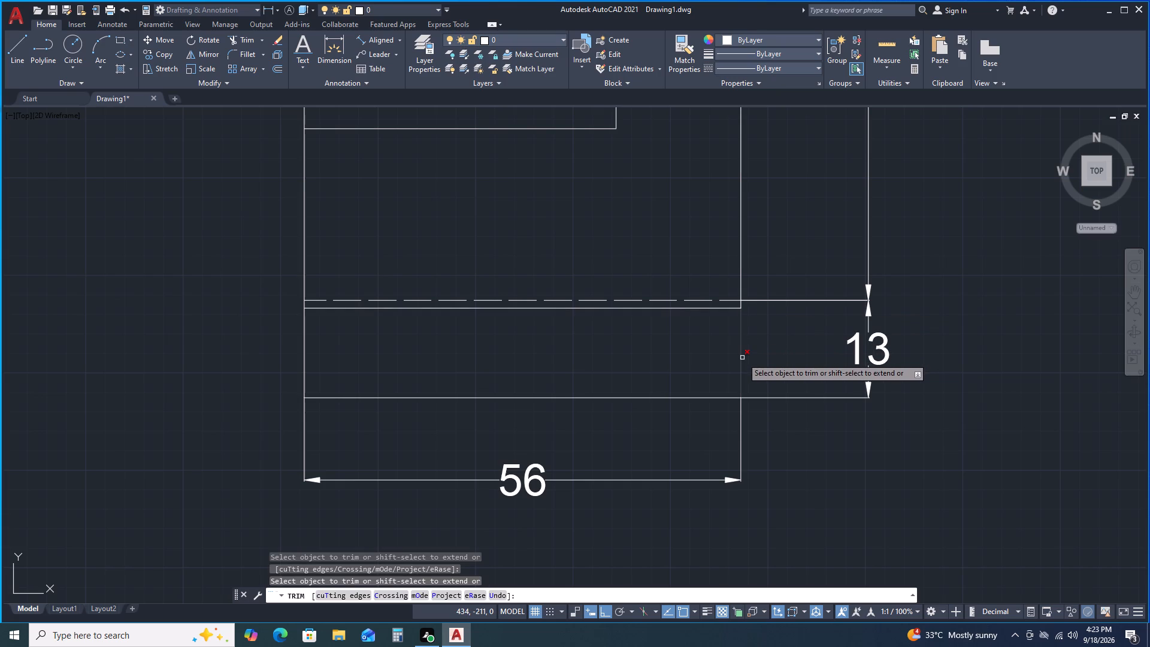
click(742, 358)
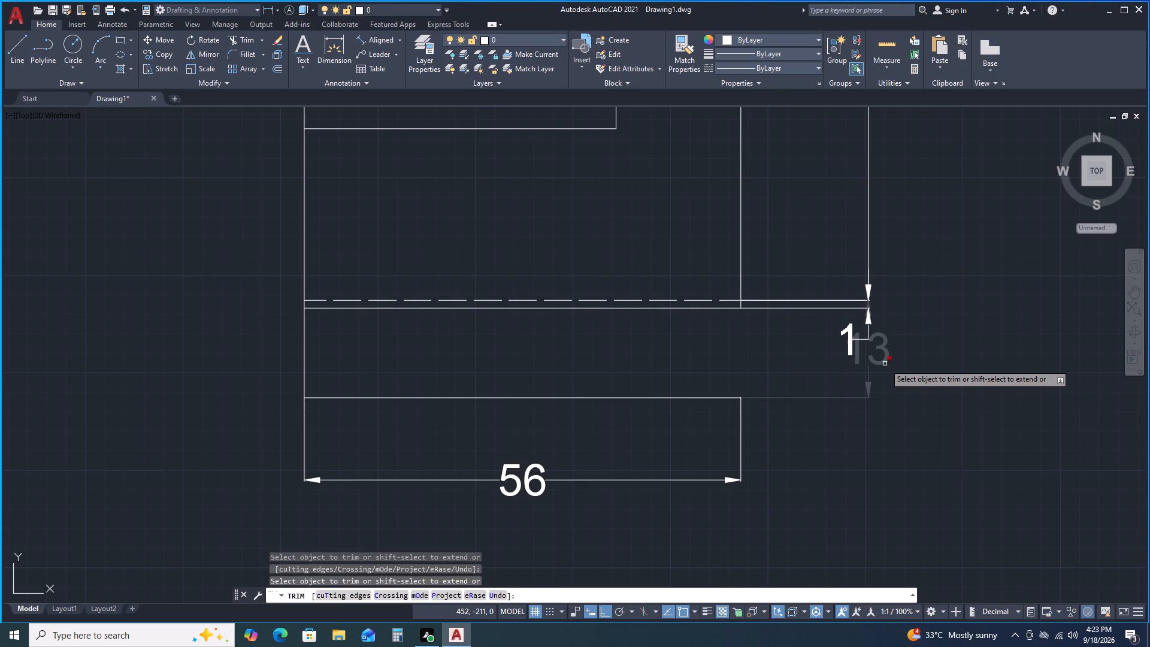
double_click(685, 398)
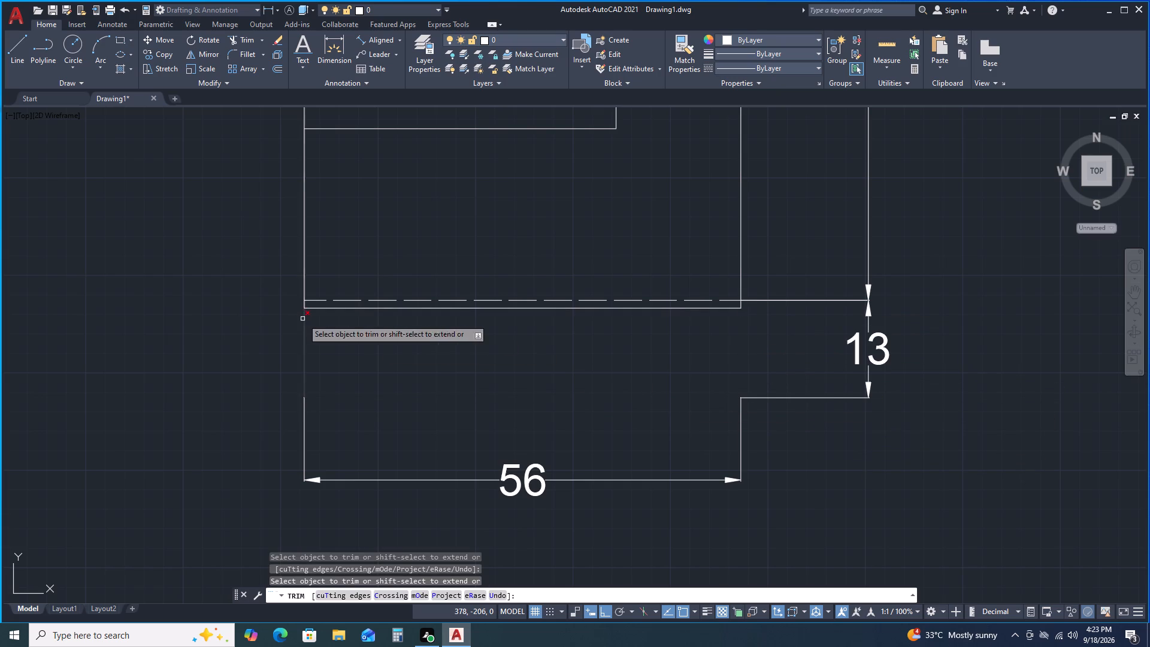
click(304, 335)
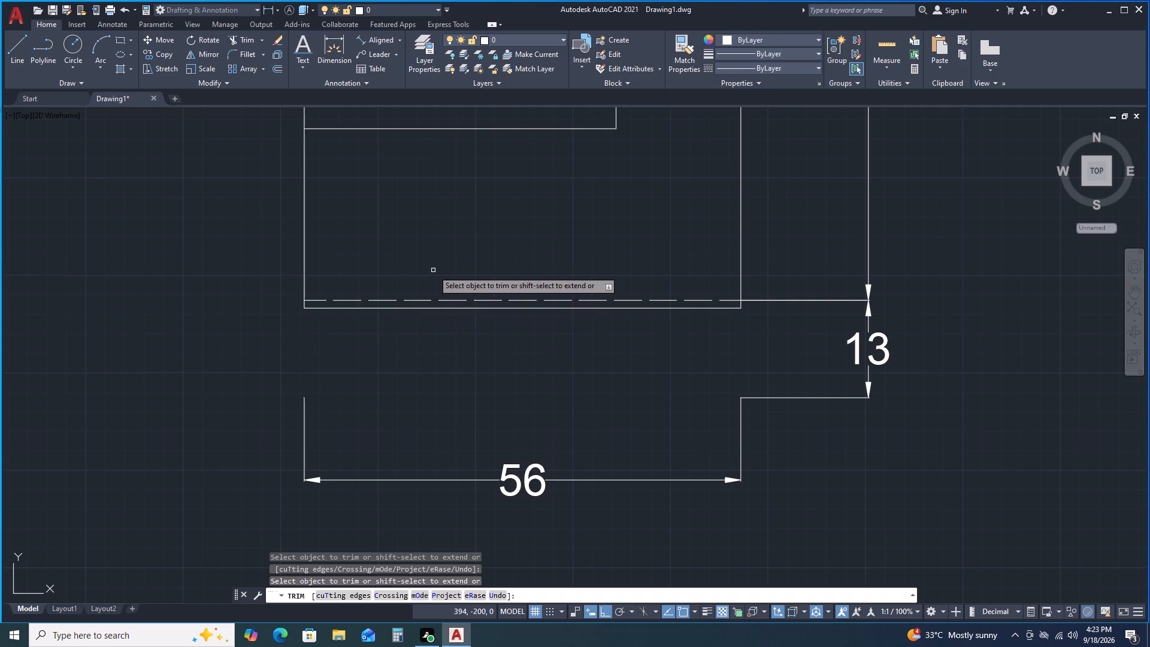
key(Escape)
Erase the old 56, 13 and 130 dimensions around the lower end of the side view.
scroll(462, 257, up, 1)
scroll(462, 257, down, 5)
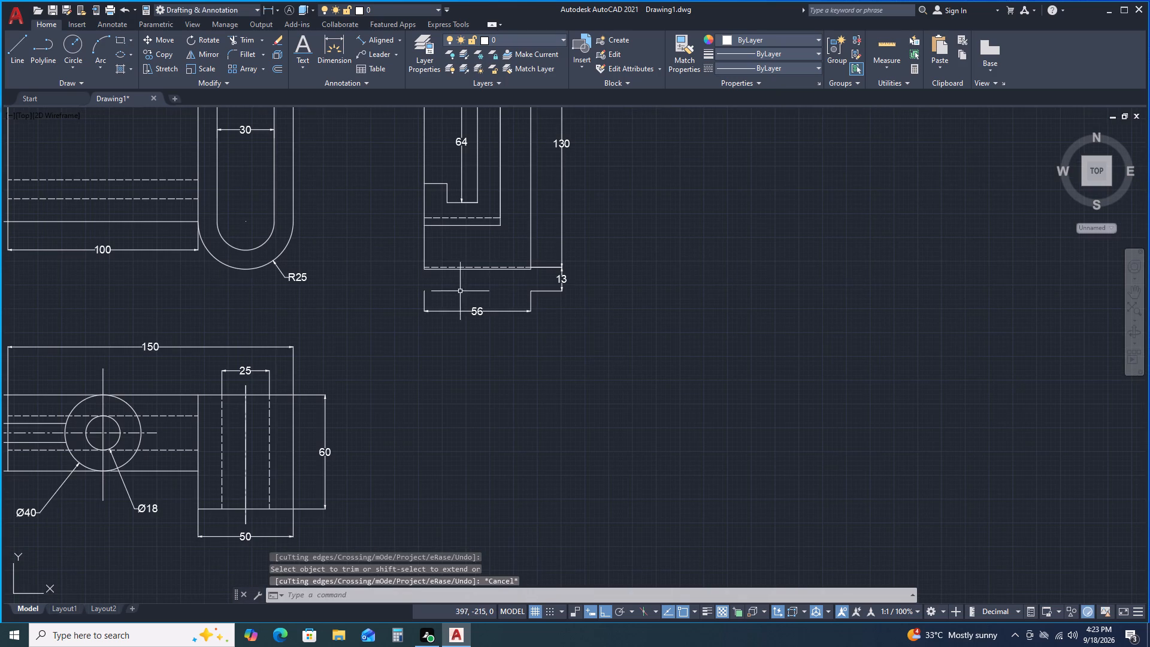
click(476, 312)
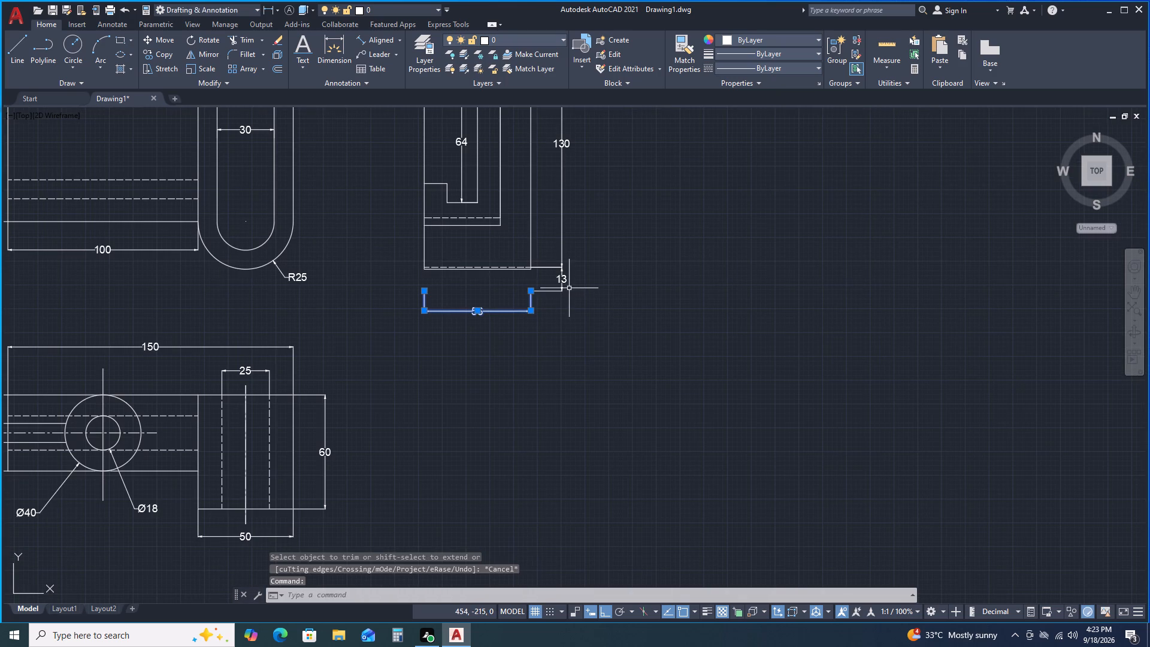
click(568, 279)
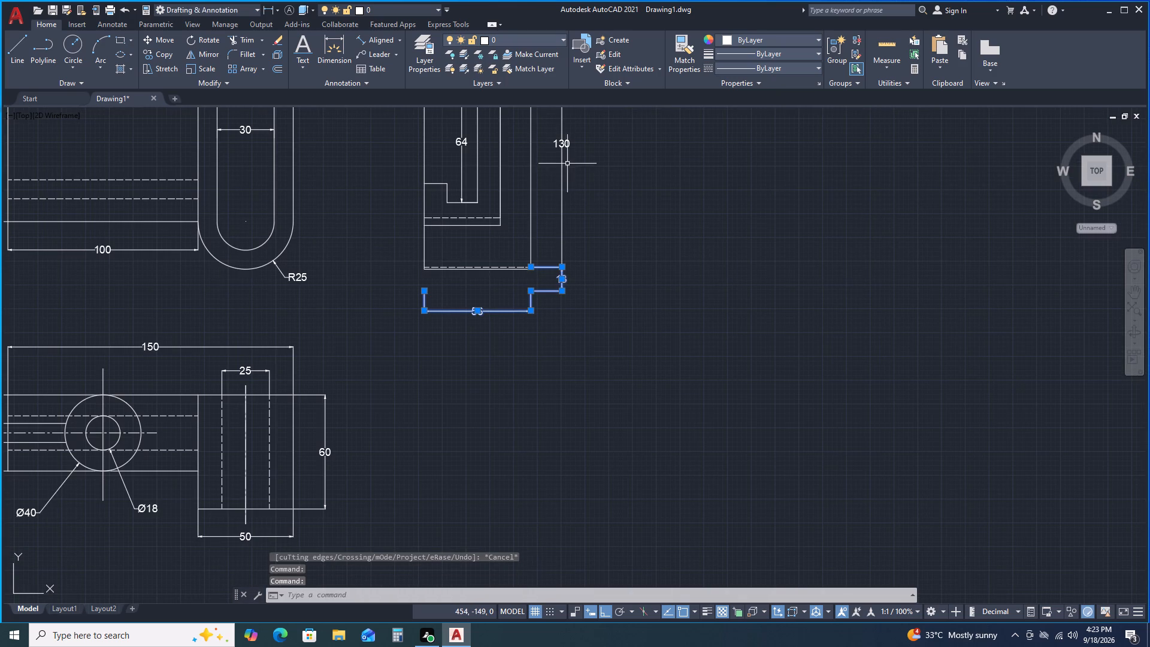
click(564, 144)
key(Delete)
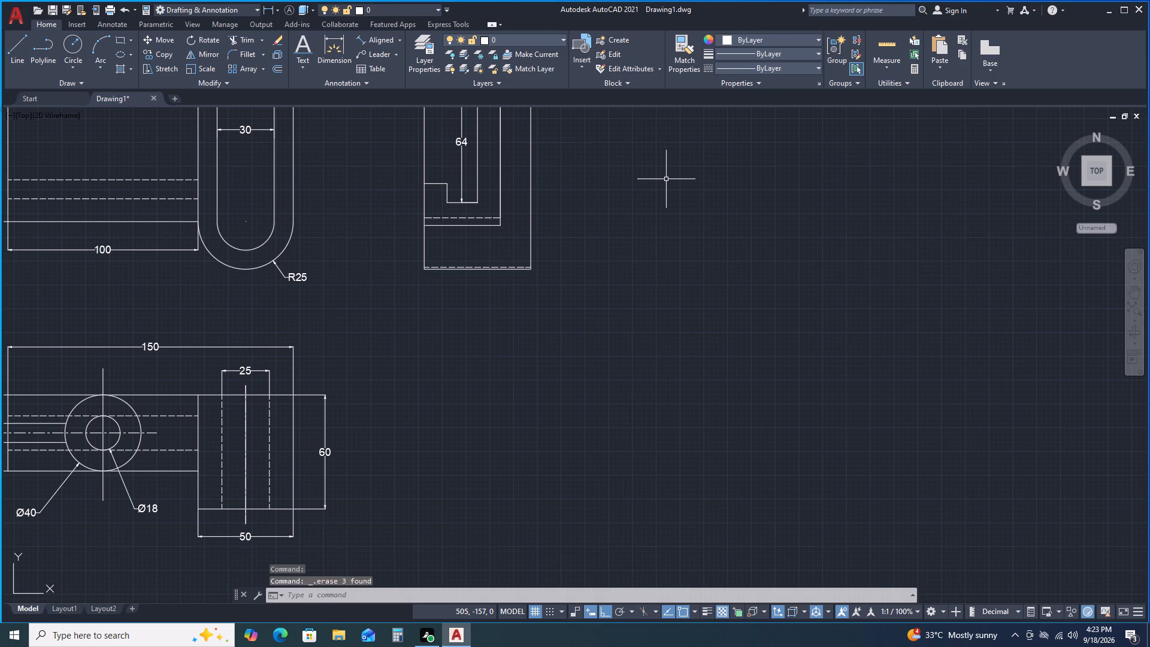
Erase the dashed hidden line just above the side view's new bottom edge.
middle_drag(577, 252, 640, 268)
click(566, 283)
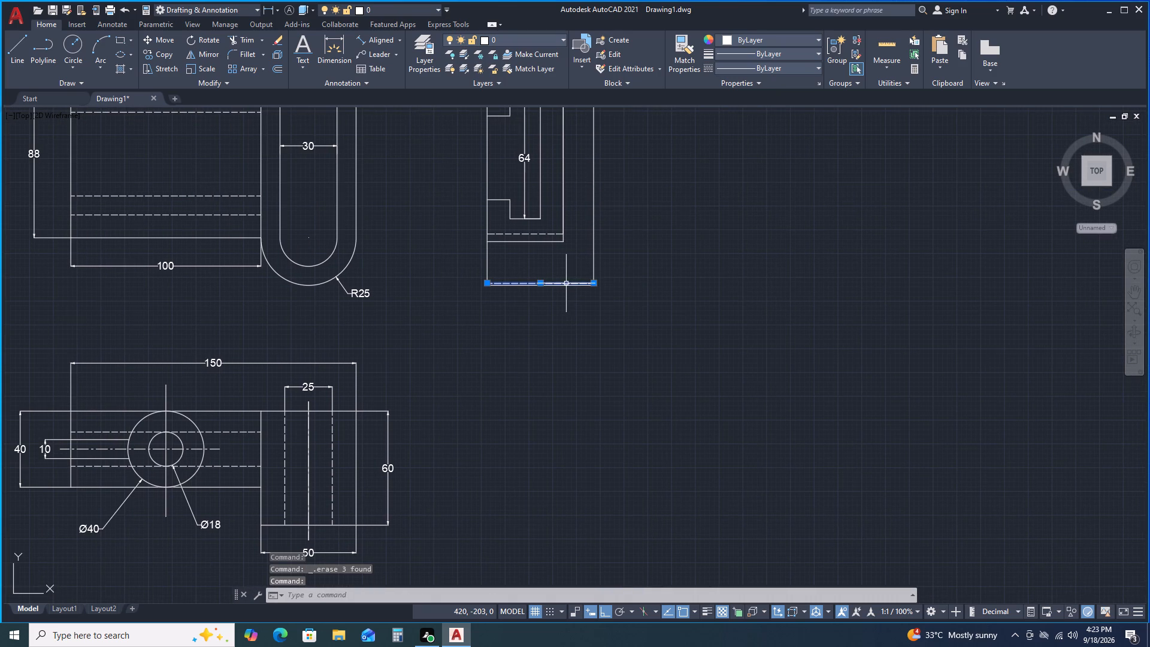
right_click(641, 263)
click(673, 334)
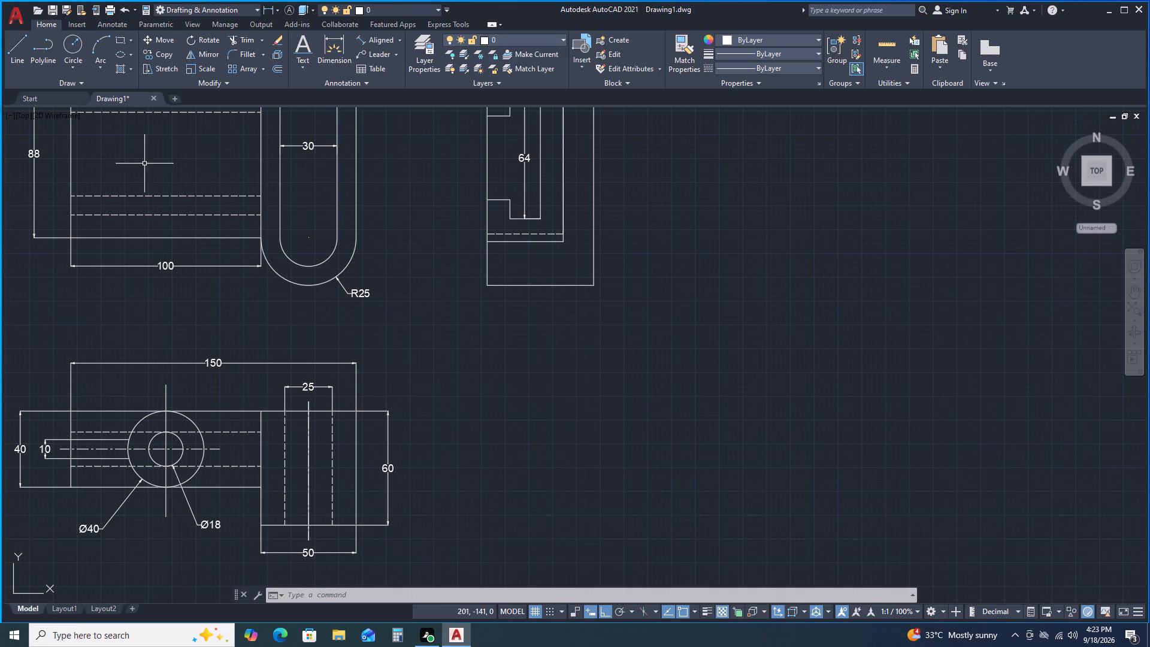
Draw a horizontal line about 62 units long from the side view's left edge, level with the bottom of the front view's slot.
click(14, 53)
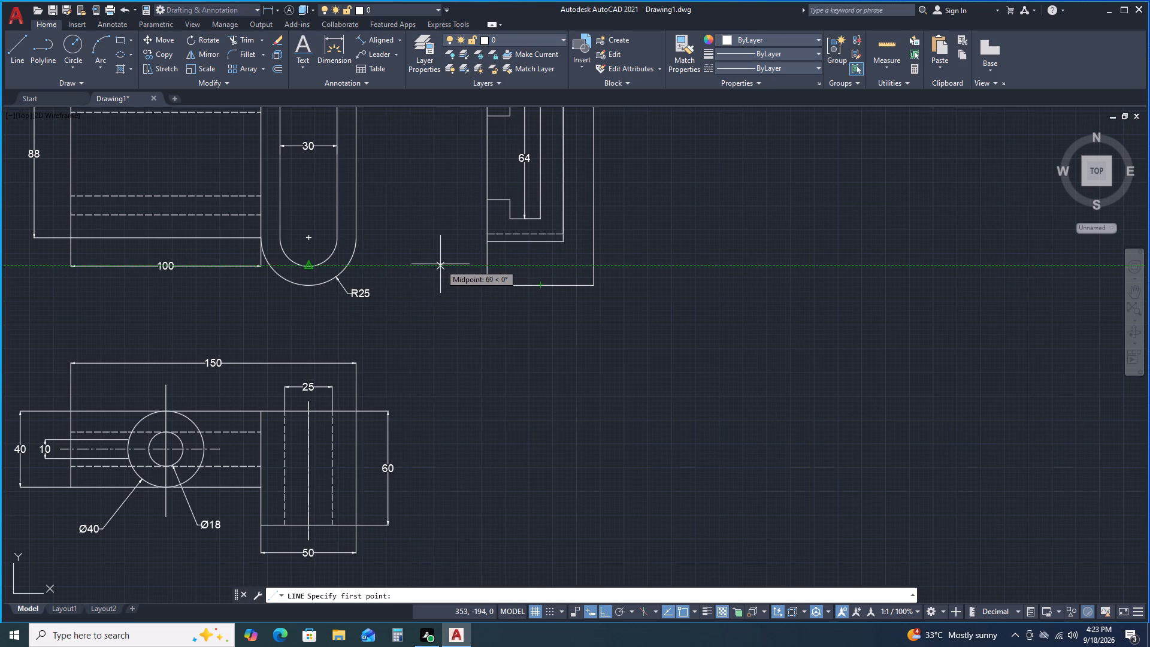
click(487, 267)
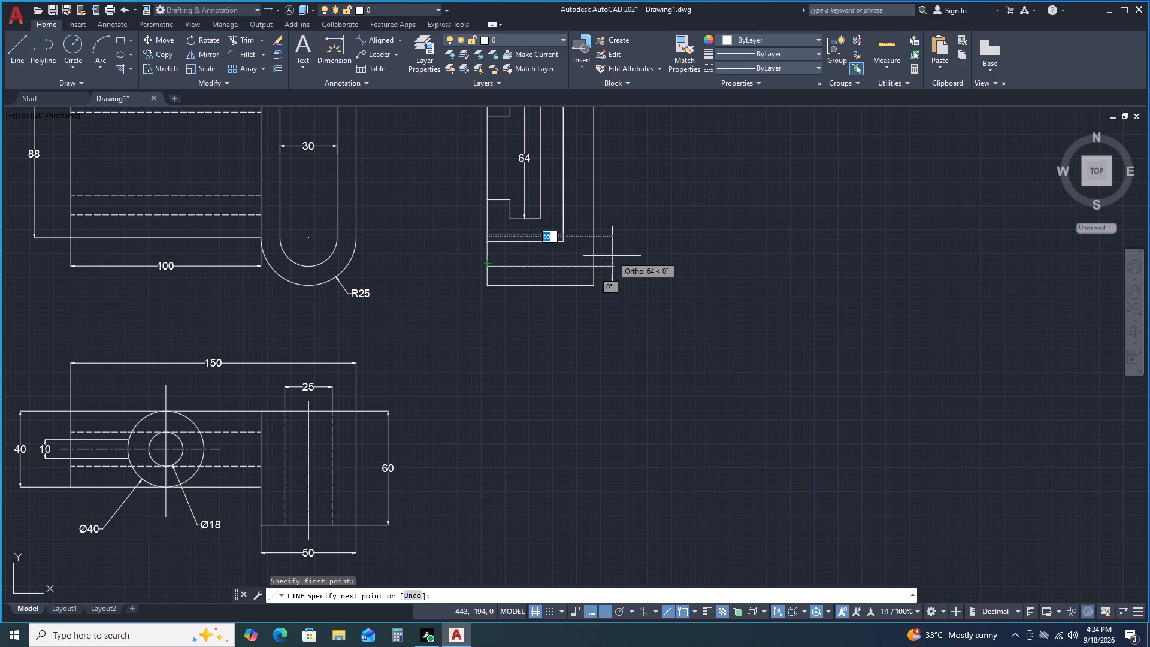
click(605, 267)
key(space)
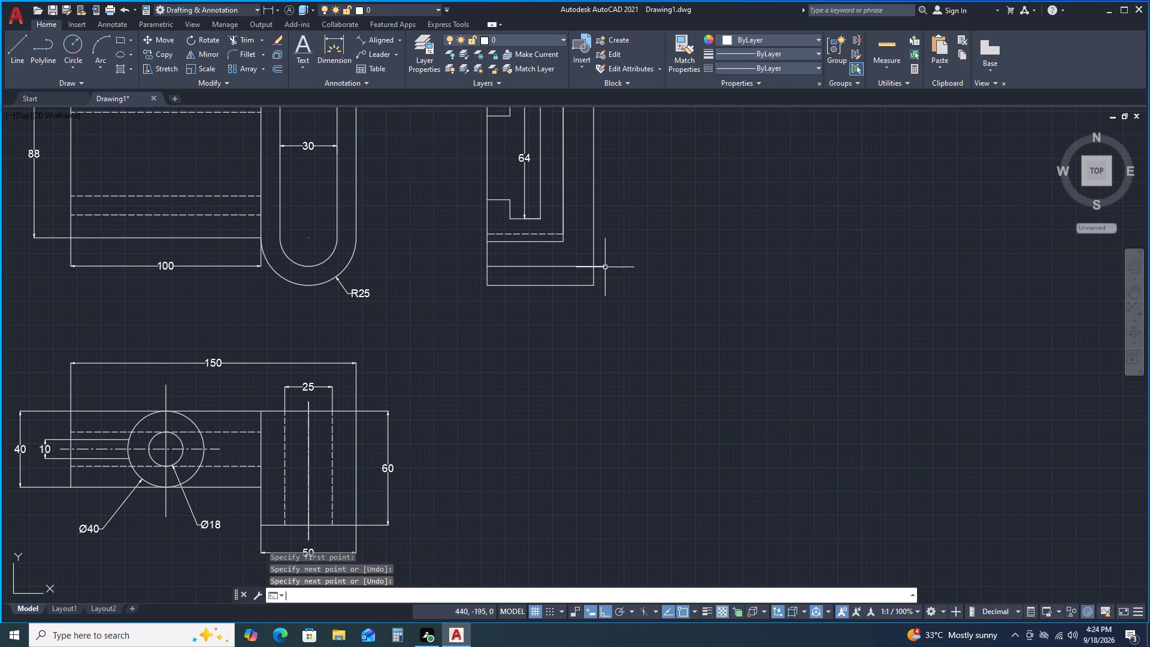
Trim the new slot line's overhang beyond the side view's right edge.
double_click(241, 39)
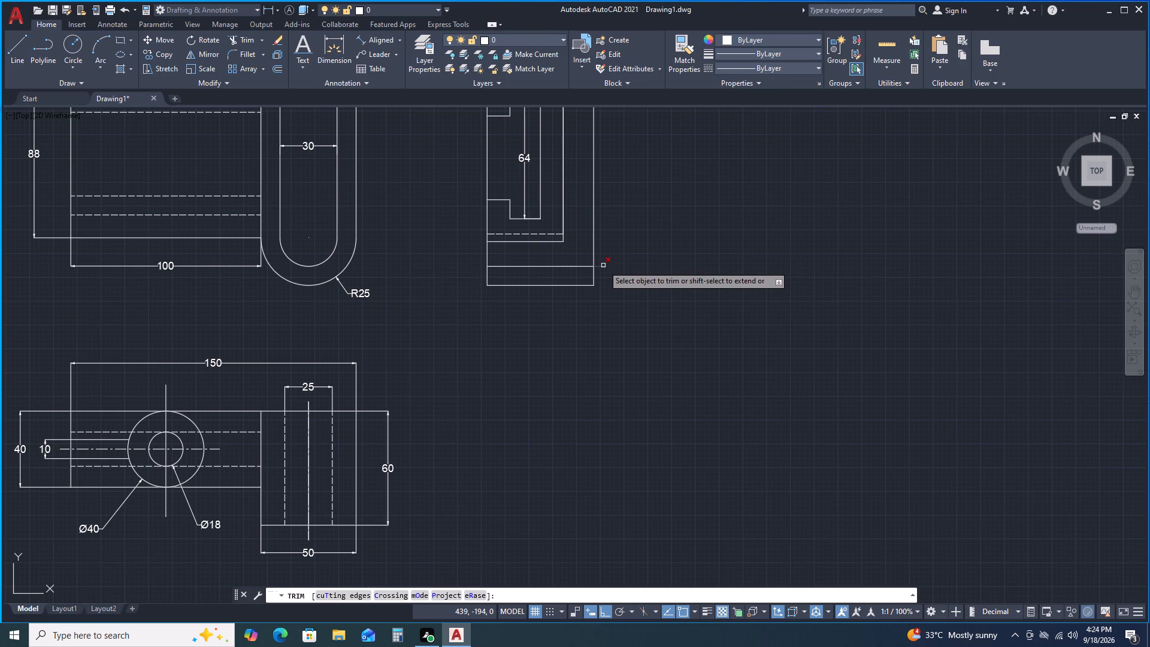
click(603, 265)
scroll(631, 241, up, 1)
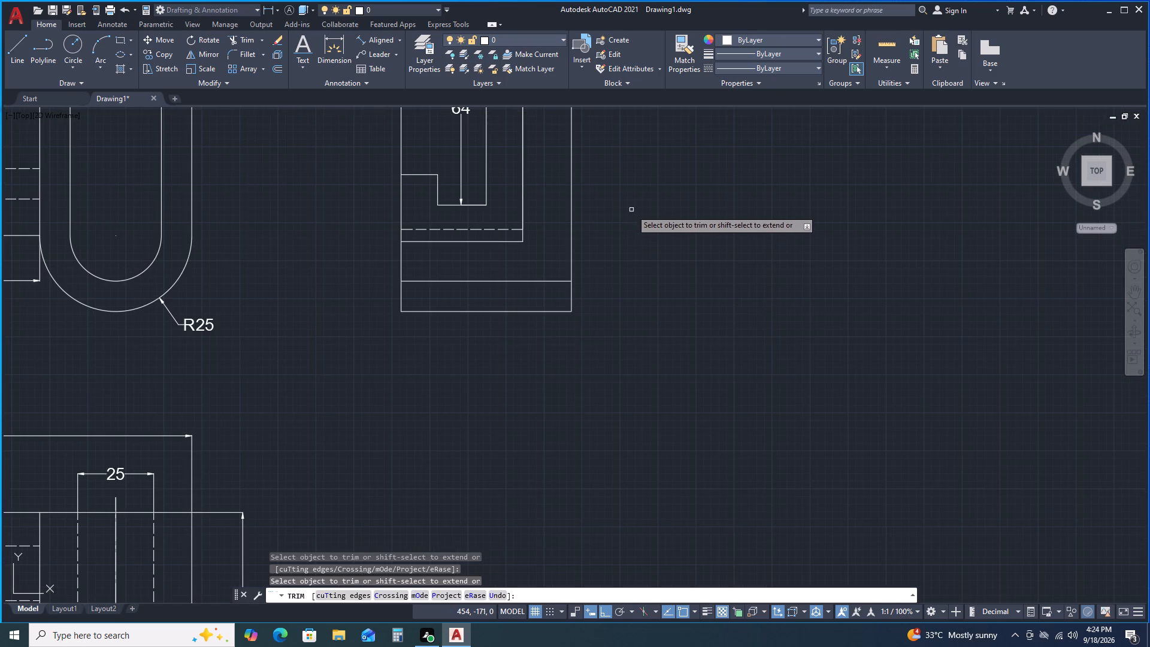
scroll(630, 180, down, 2)
middle_drag(628, 223, 604, 334)
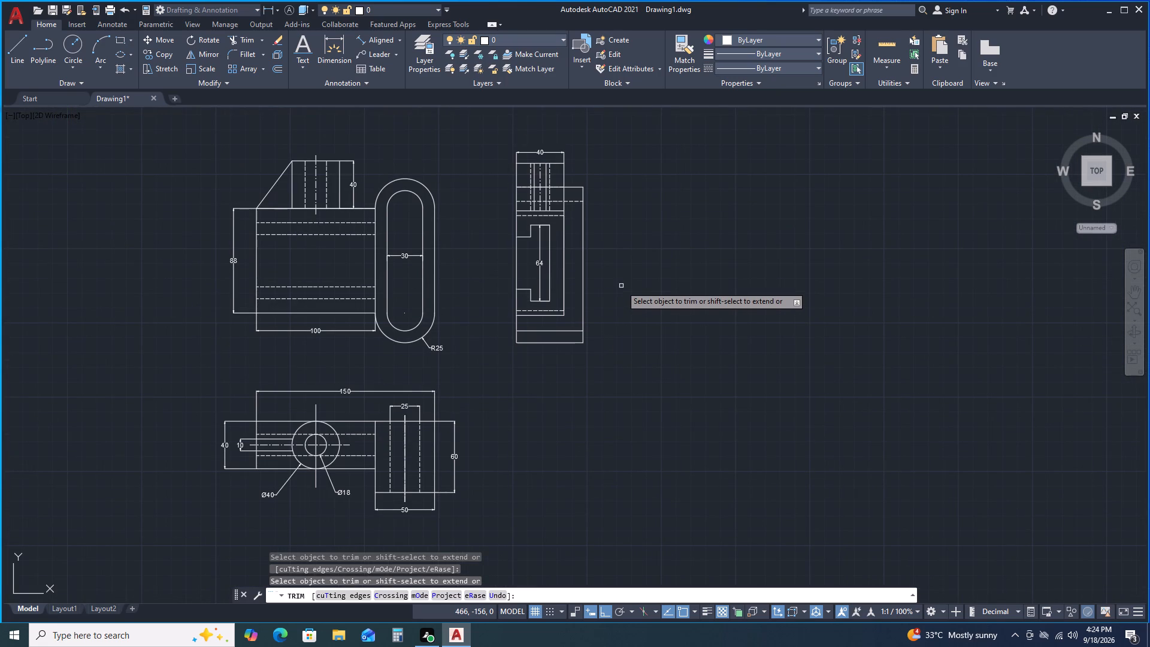
key(space)
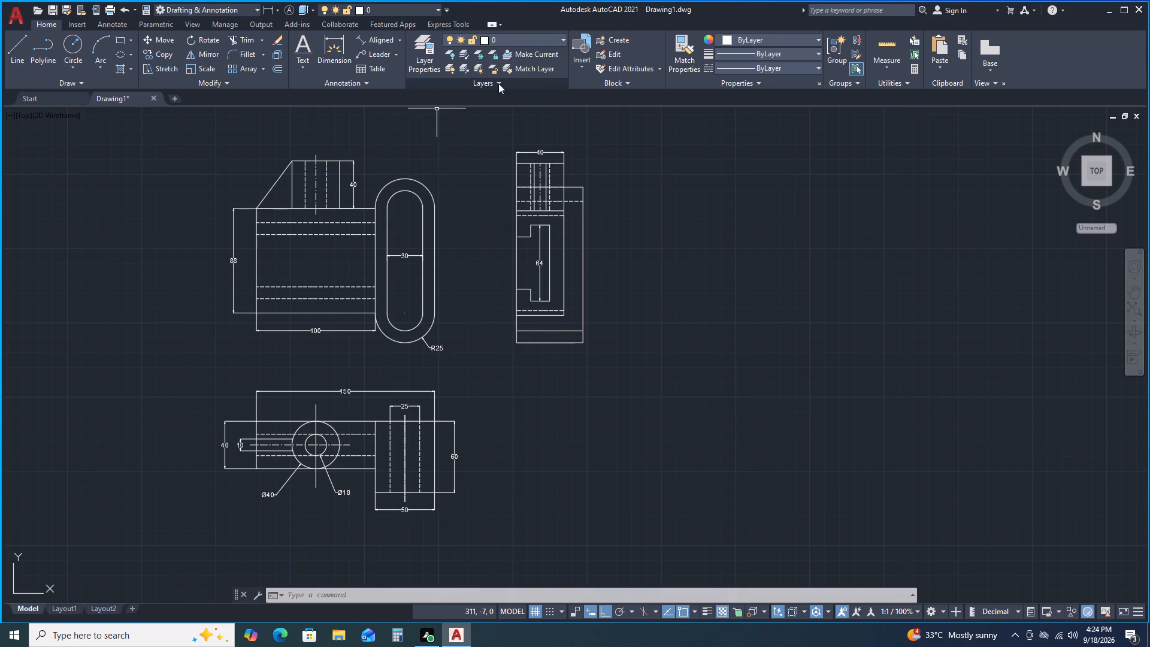
Match the new slot line's properties to the dashed hidden line above it with Match Properties.
click(677, 58)
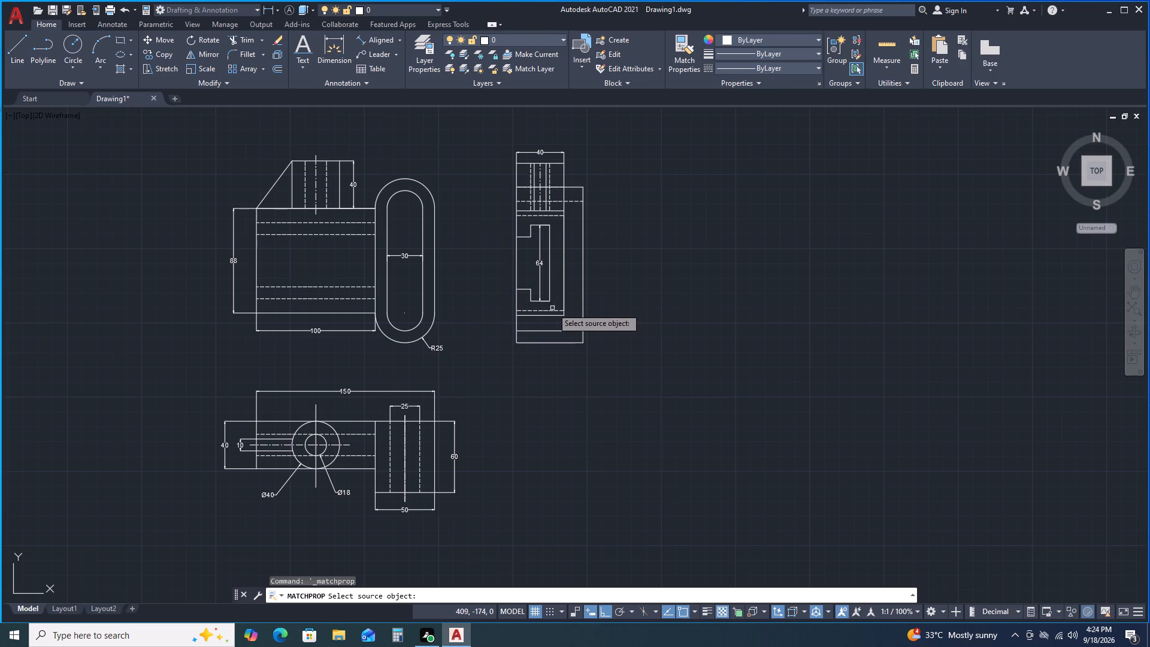
click(550, 310)
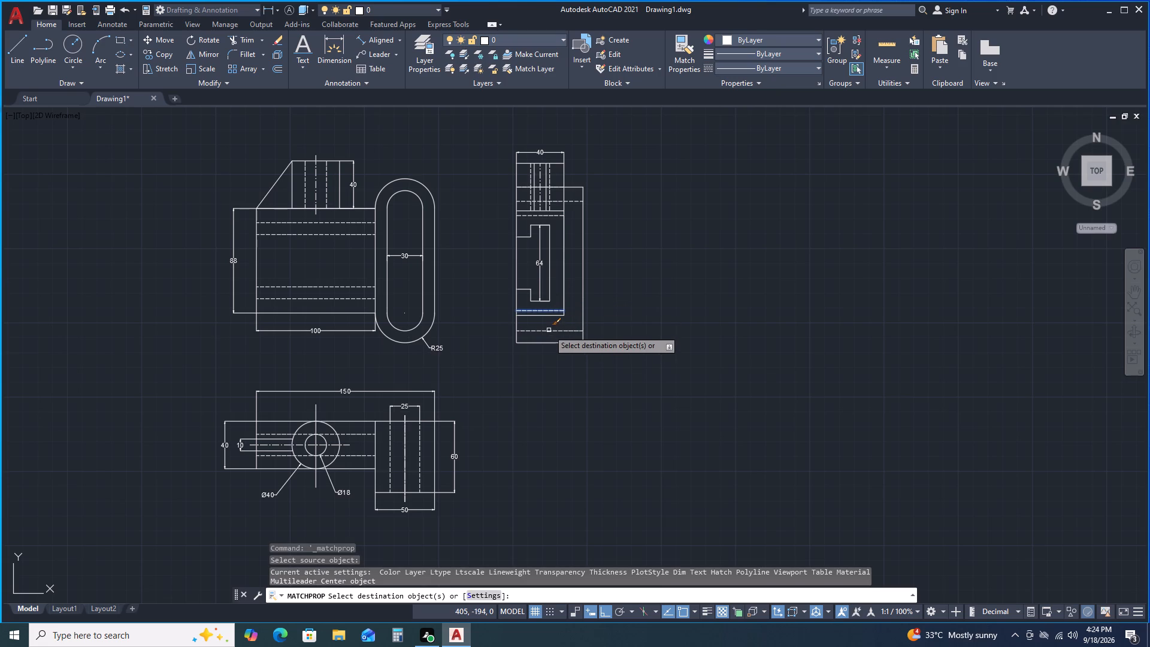
click(549, 330)
key(space)
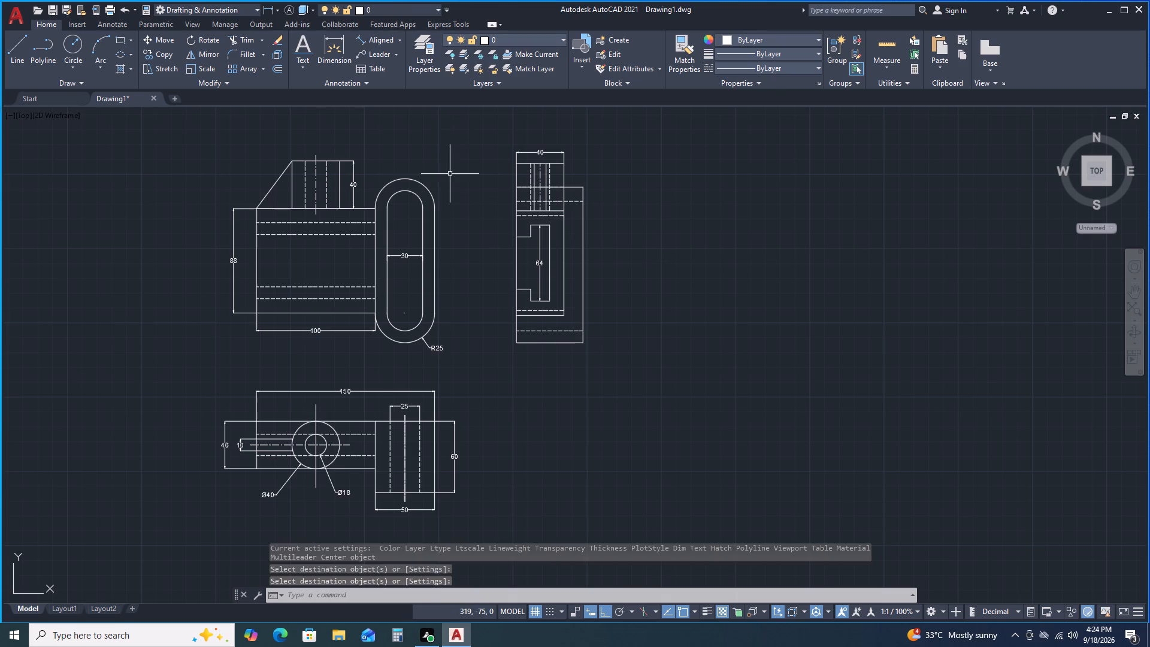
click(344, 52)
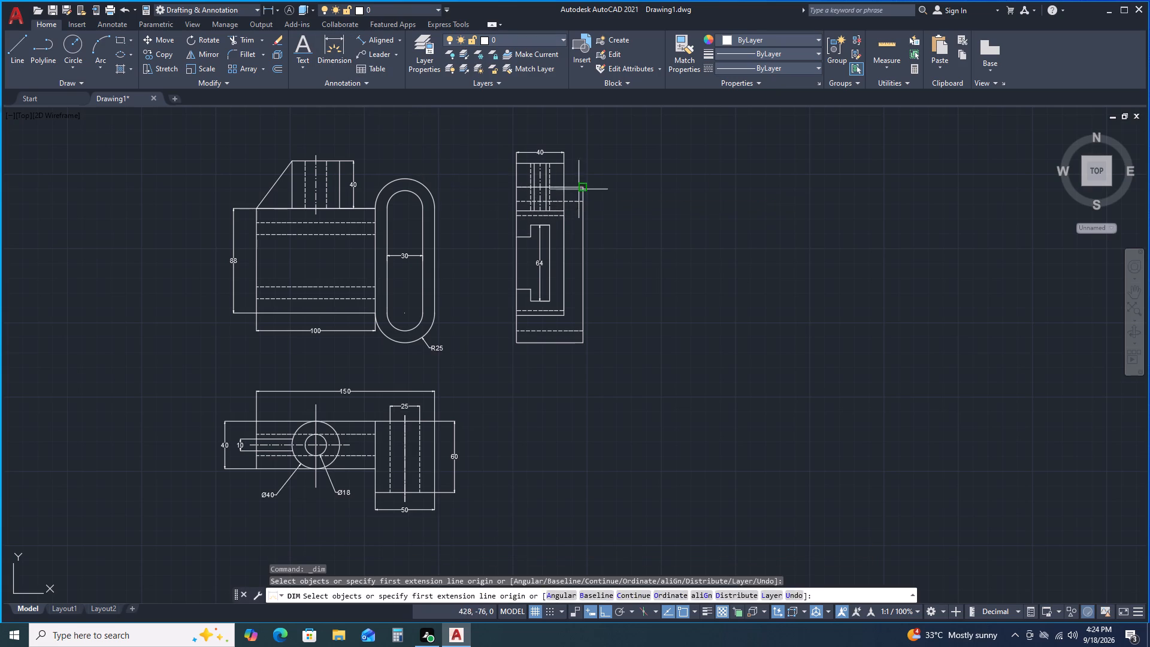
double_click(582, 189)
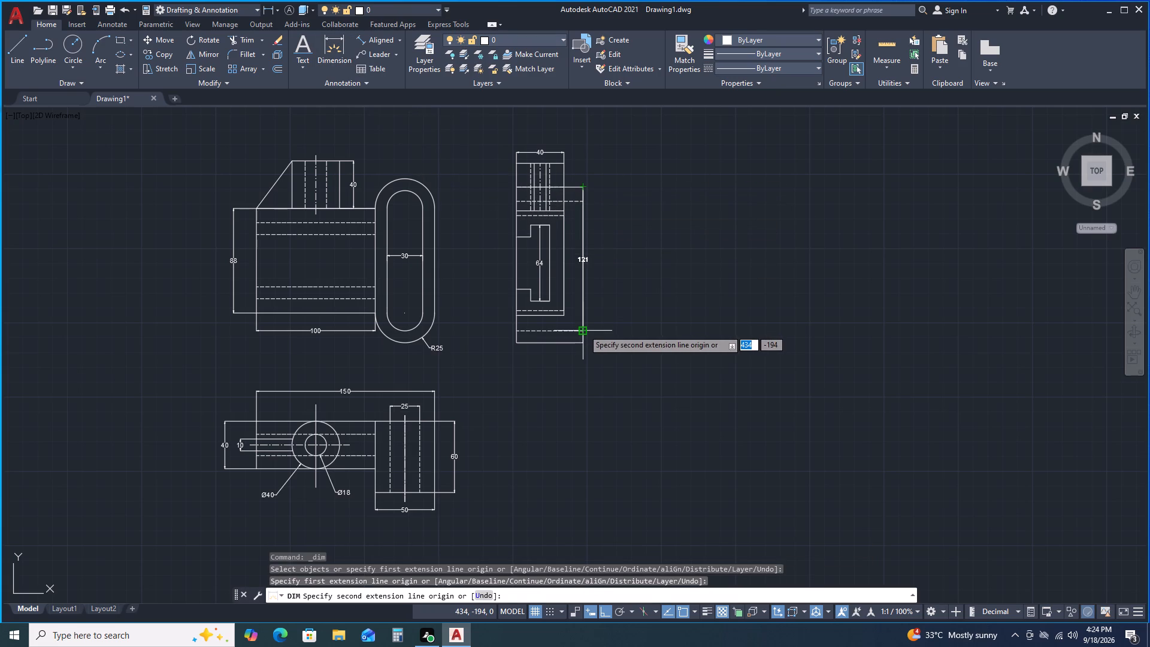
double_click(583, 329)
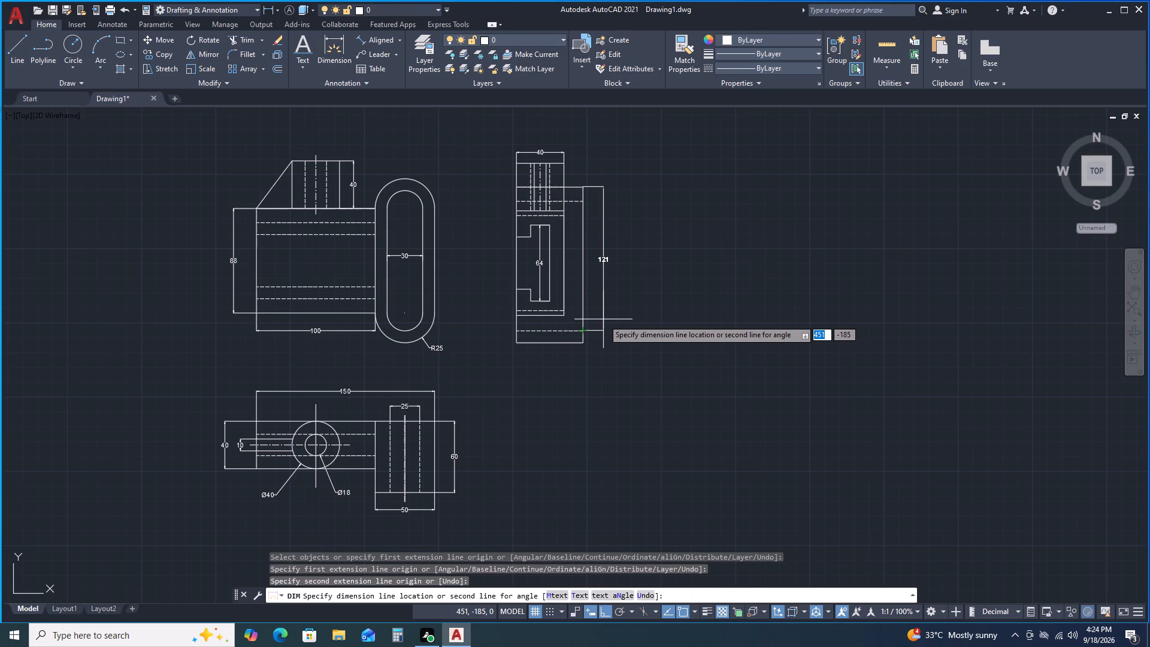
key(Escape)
Dimension the full height of the side view's tall plate, from its top corner to the new bottom edge, along its right side.
key(space)
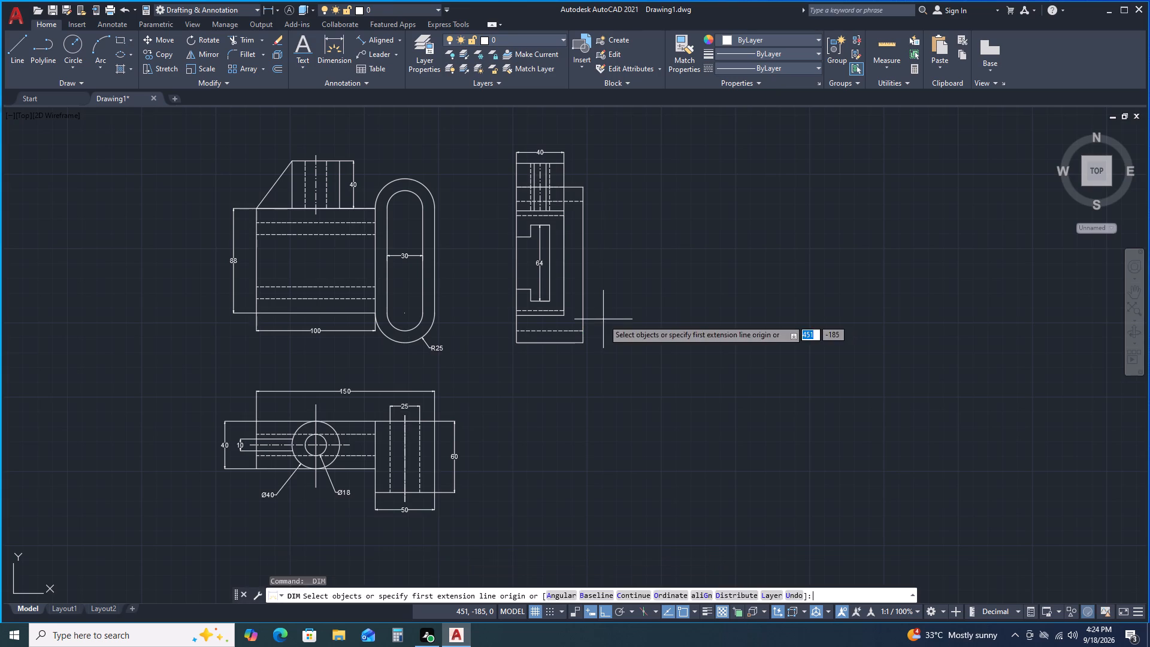
key(space)
key(space)
click(582, 189)
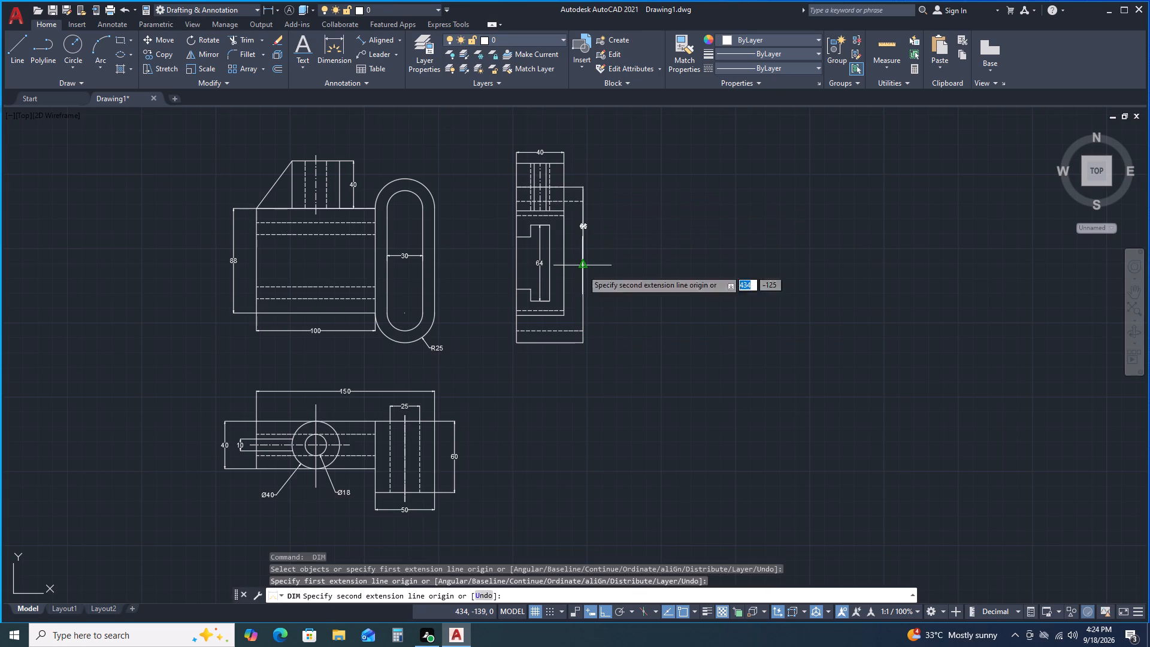
double_click(583, 344)
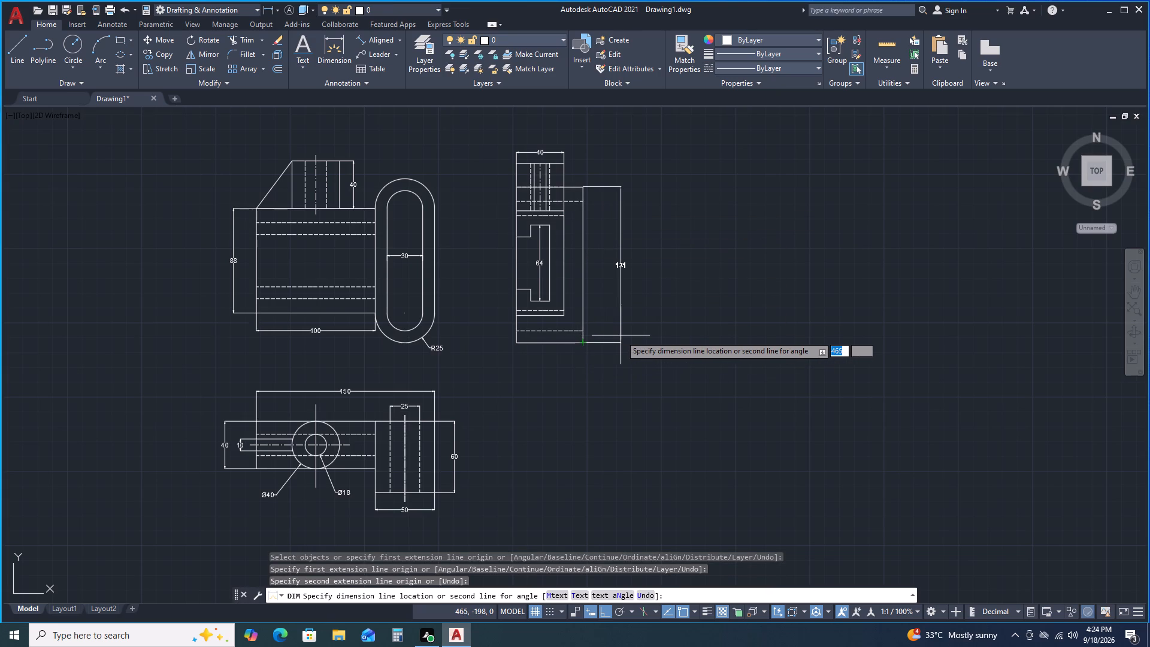
click(606, 337)
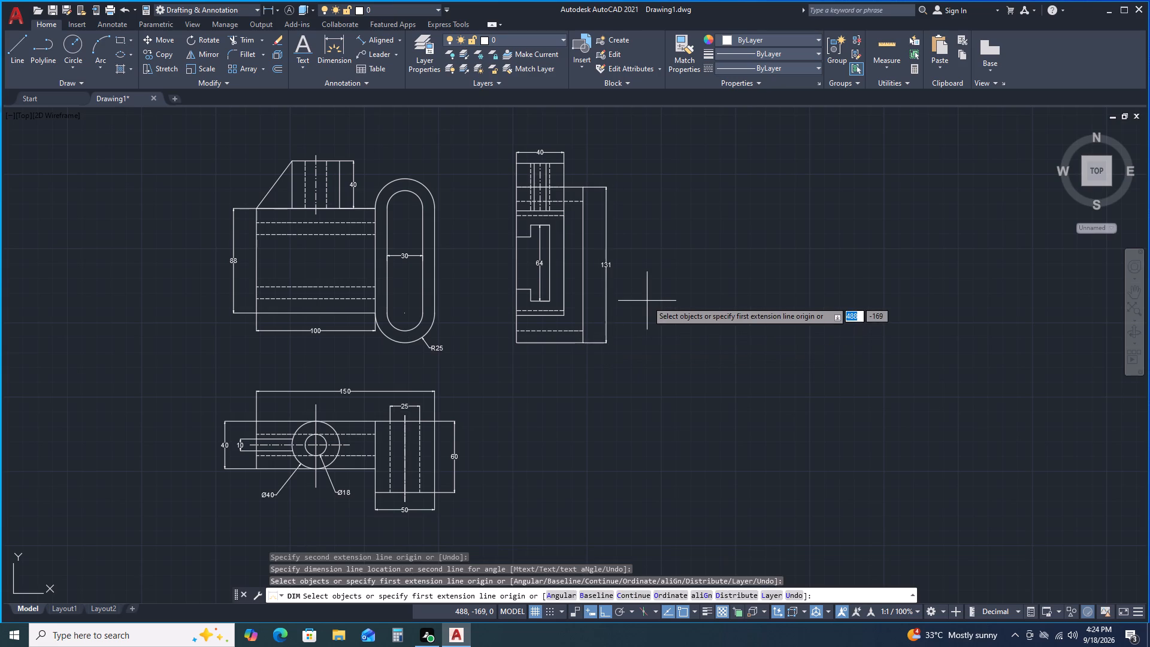
key(space)
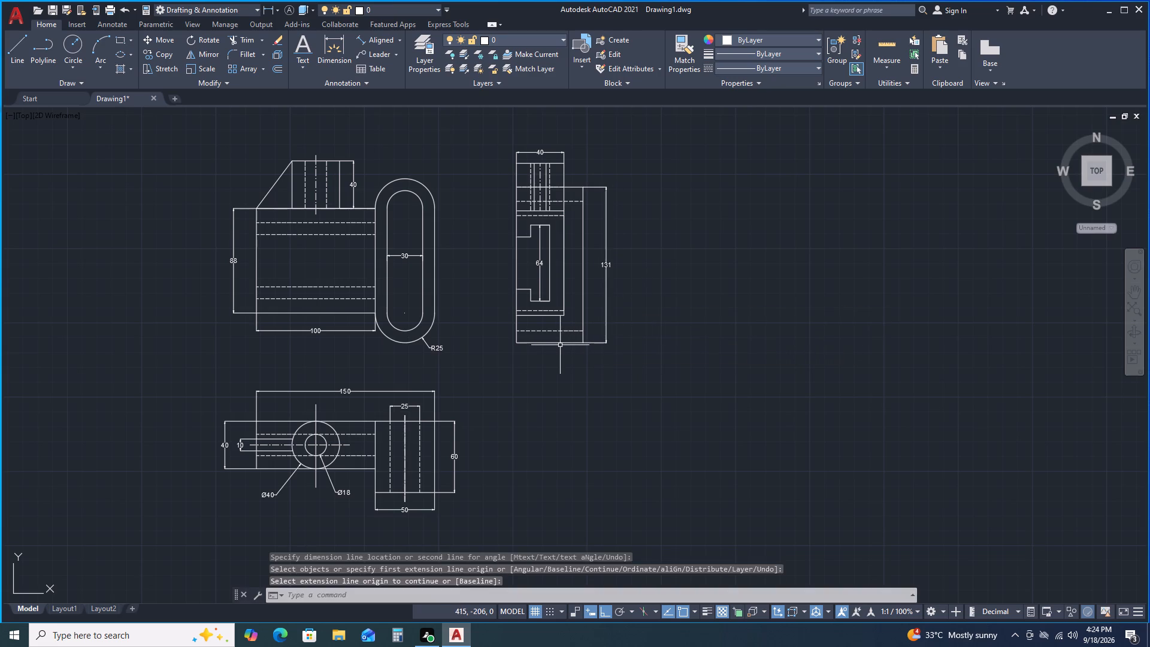
Dimension the width of the side view's new bottom edge, placing the dimension just below the view.
key(space)
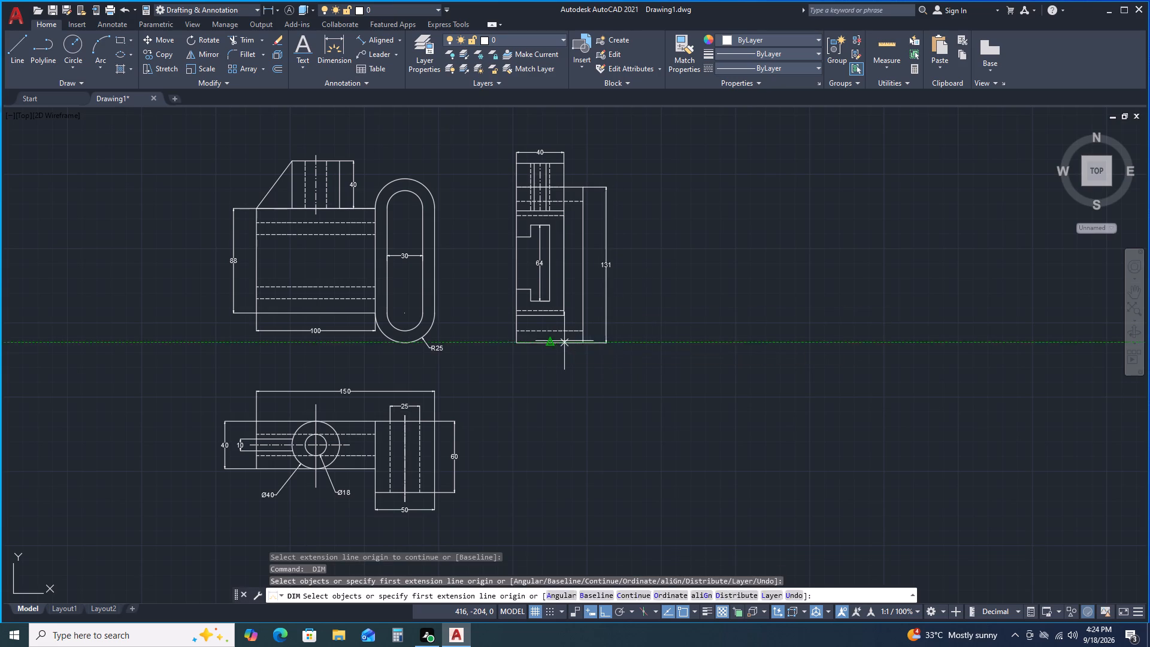
scroll(560, 343, down, 3)
scroll(560, 343, up, 2)
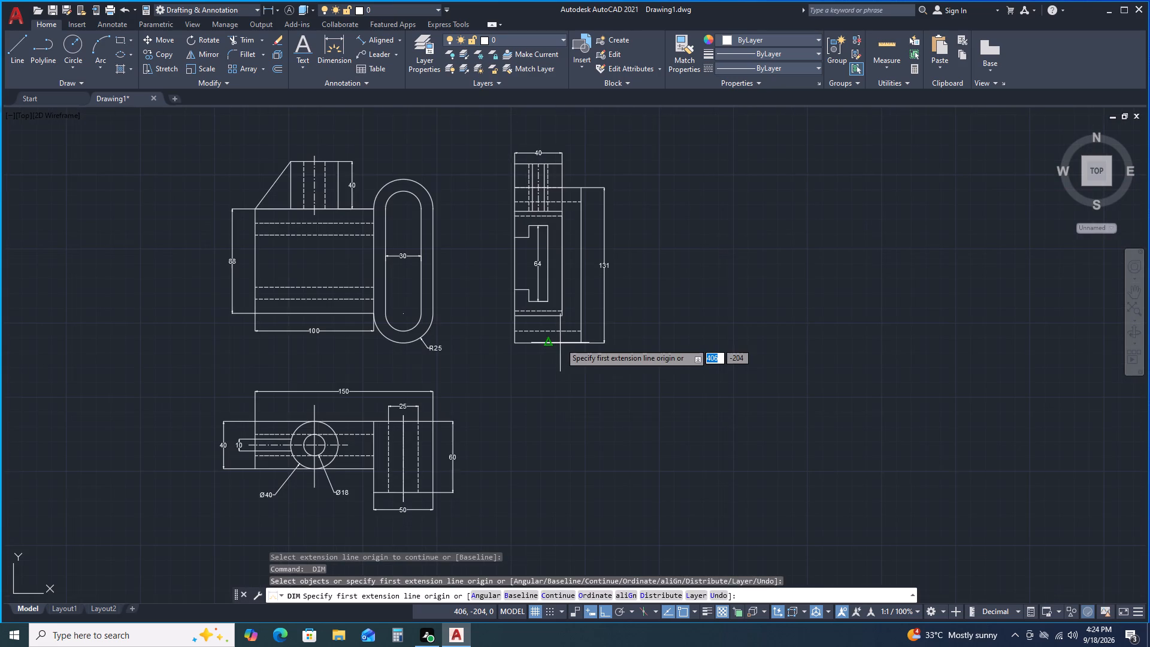
scroll(559, 342, up, 2)
scroll(559, 342, down, 1)
scroll(559, 342, up, 1)
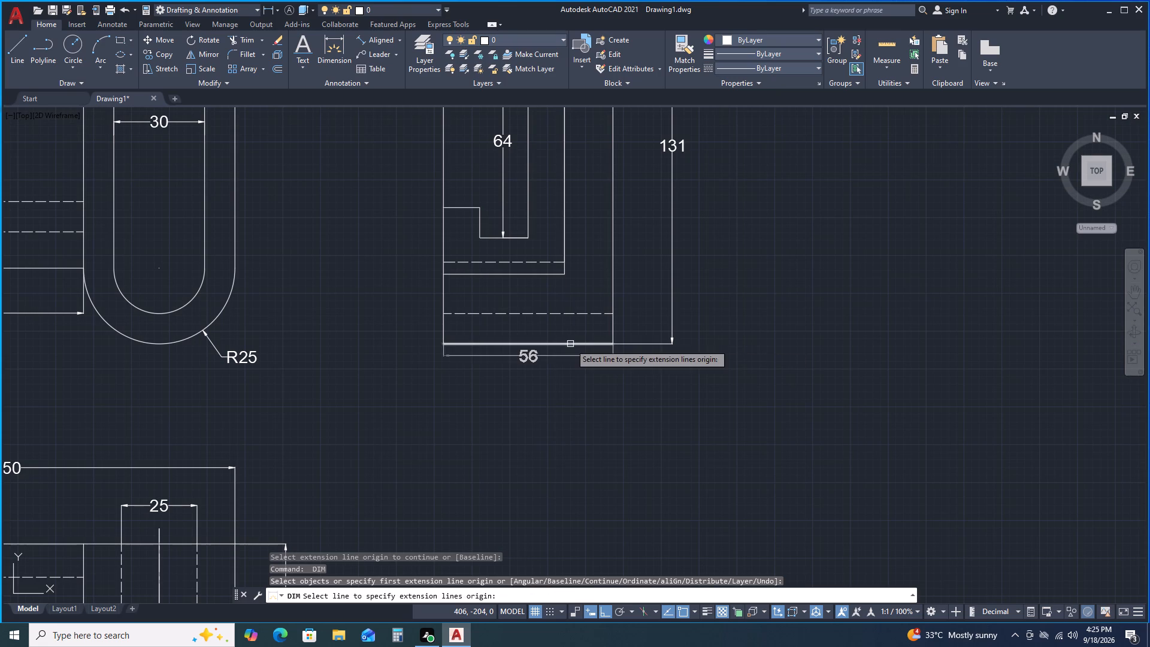
click(570, 344)
double_click(570, 372)
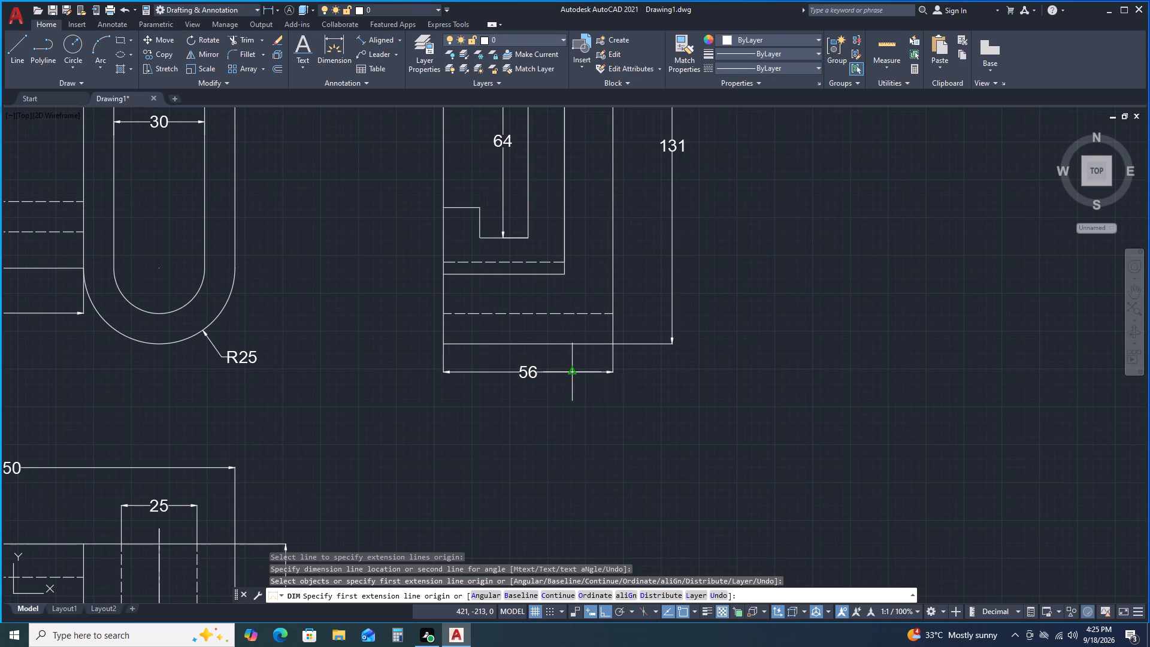
scroll(570, 372, down, 3)
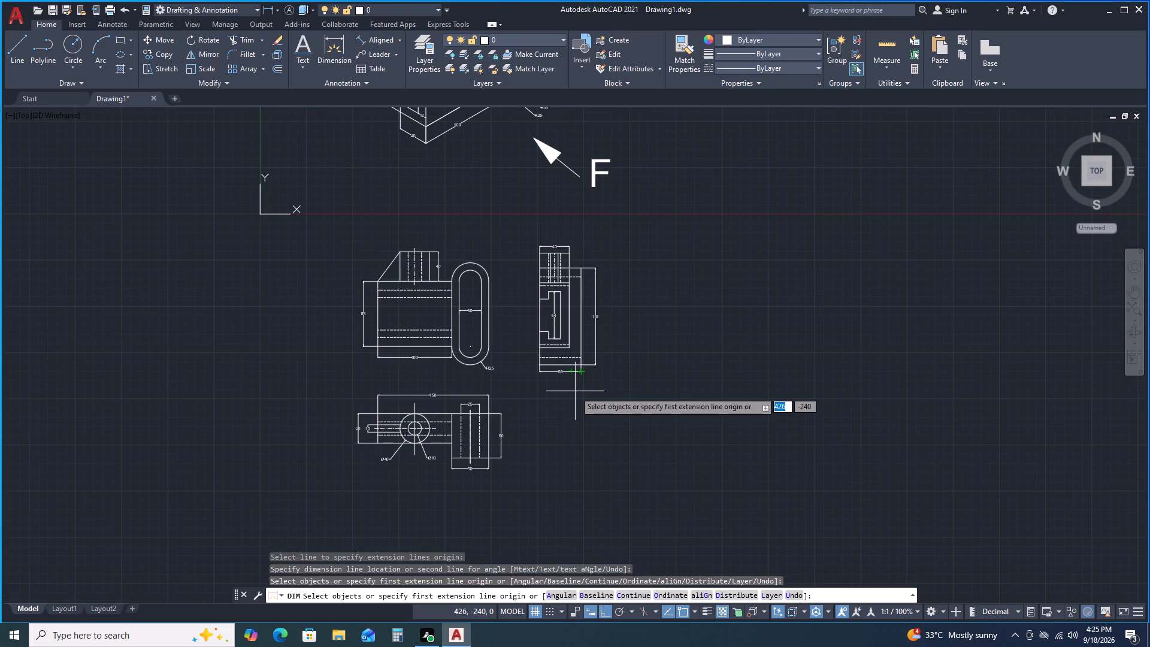
key(Escape)
middle_drag(575, 391, 627, 397)
middle_click(627, 397)
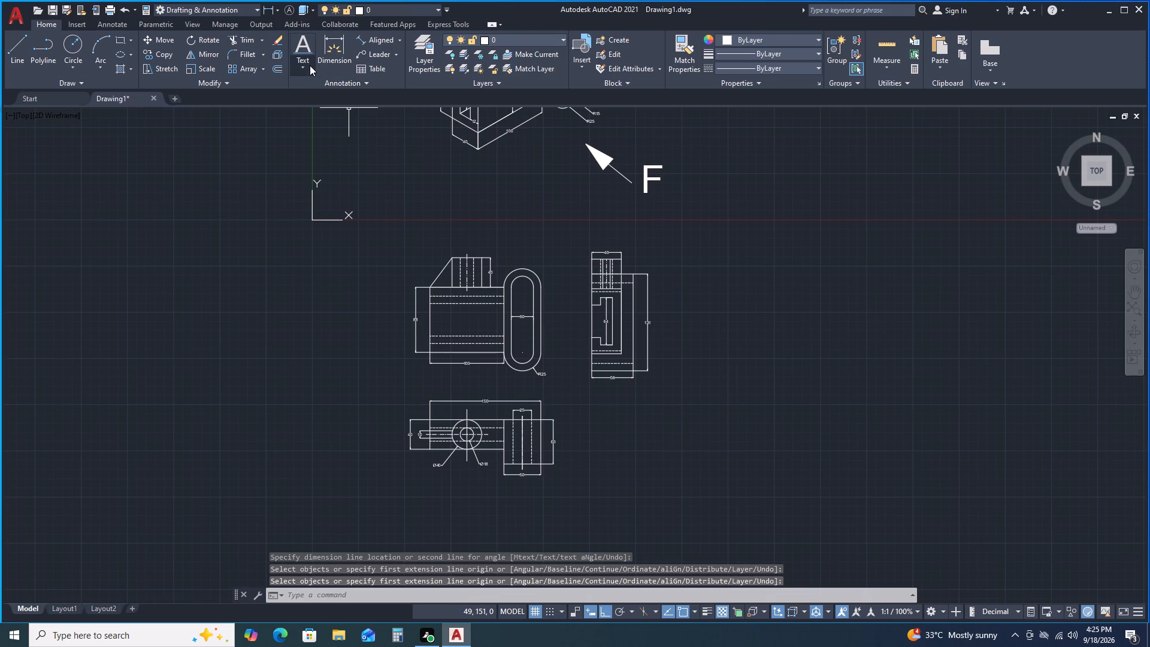
Add single-line text reading FRONT VIEW, about 26 high with rotation 0, in the empty space beside the side view.
click(310, 65)
click(314, 115)
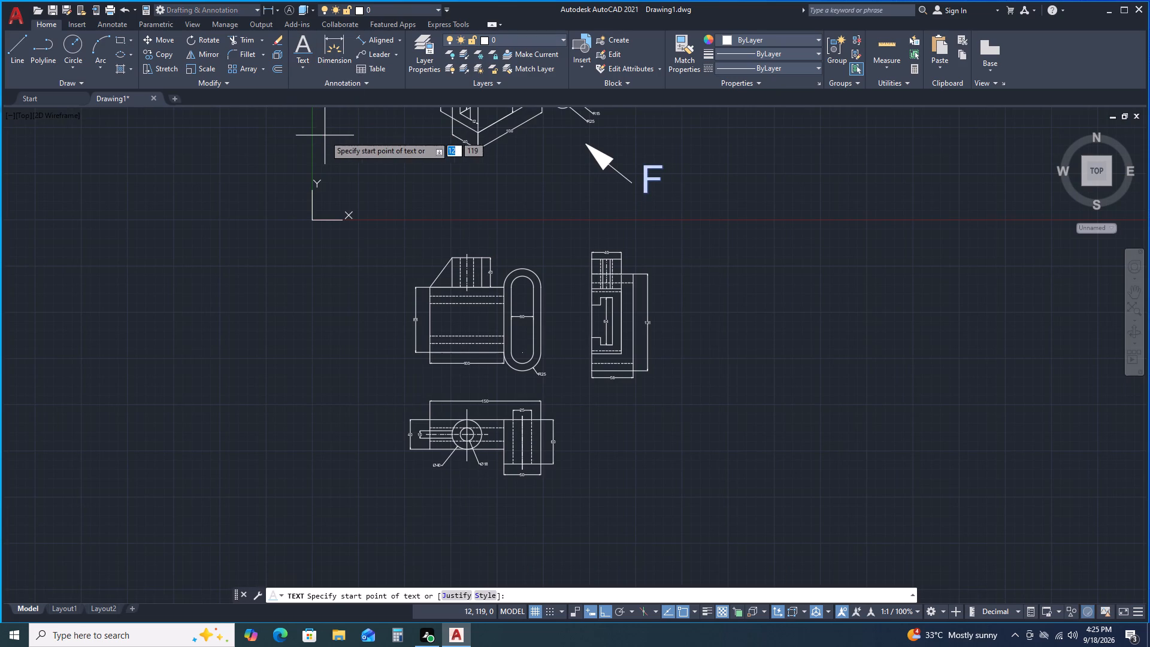
double_click(791, 308)
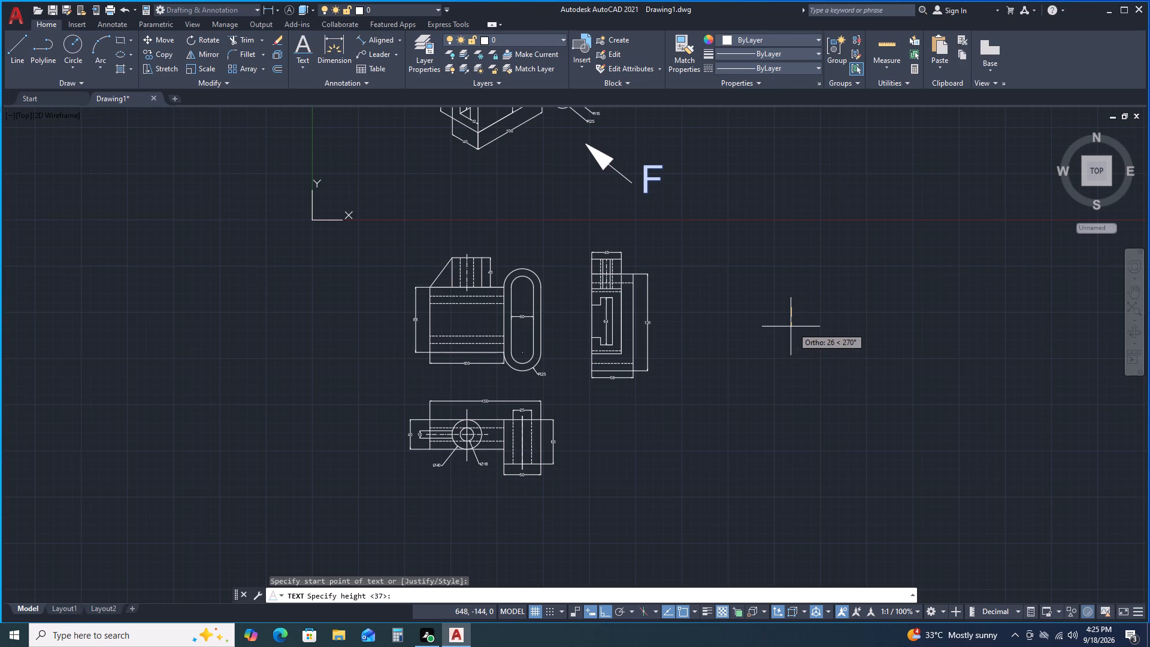
click(798, 327)
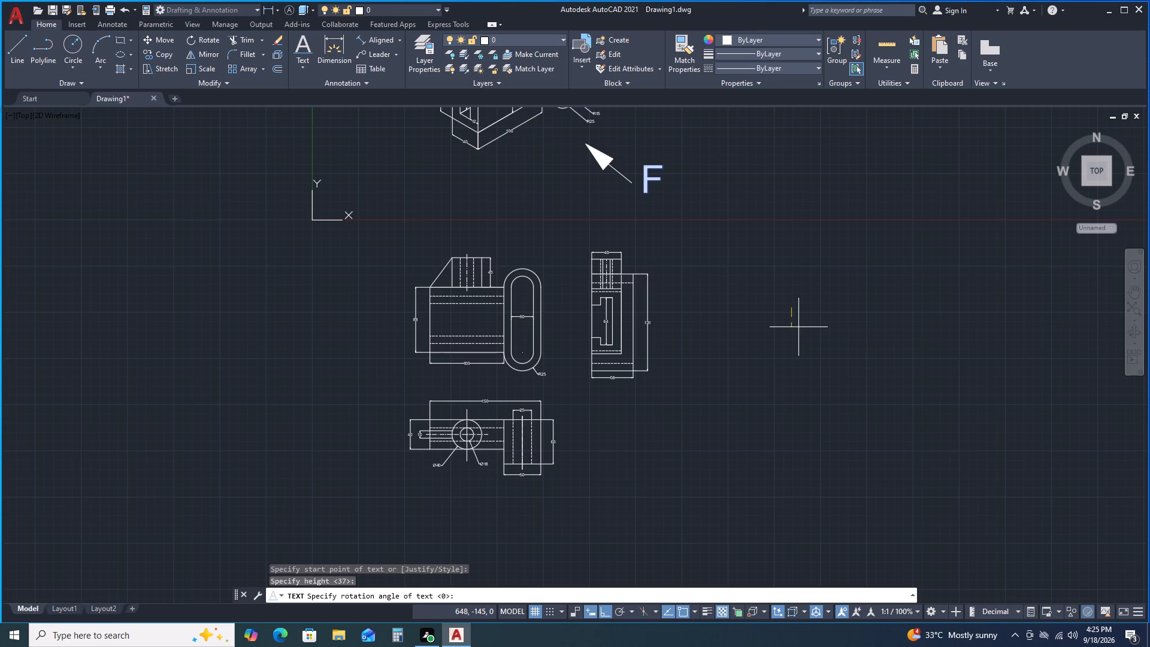
key(0)
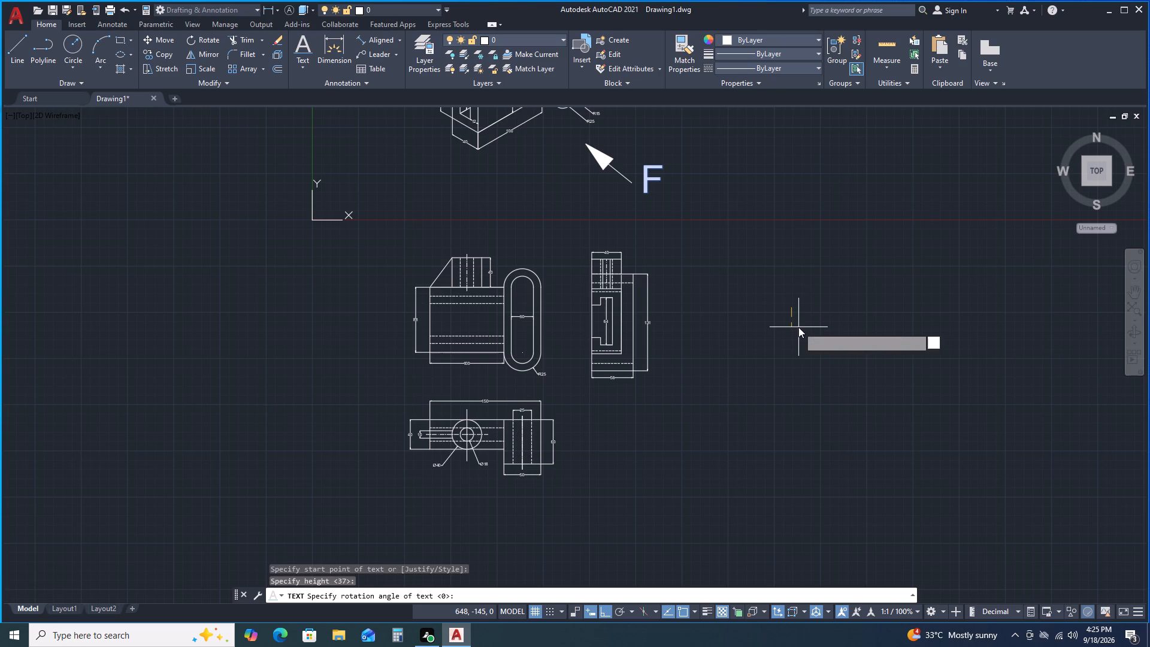
key(Return)
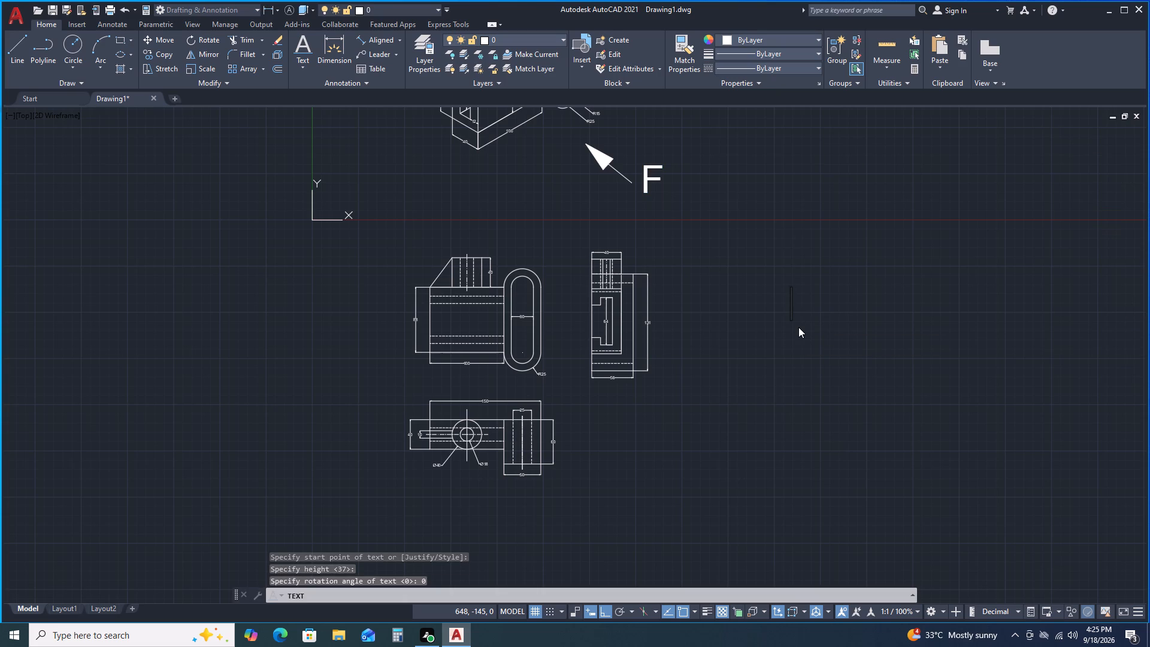
text(FRONT VIEW)
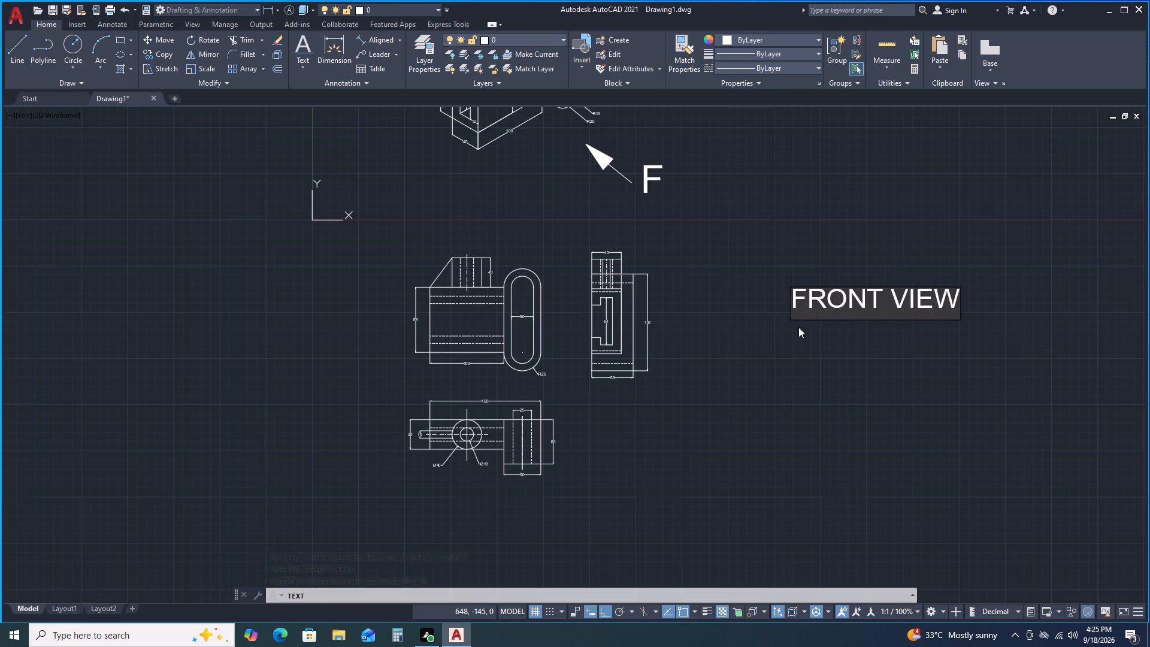
click(798, 327)
key(Return)
scroll(830, 307, down, 1)
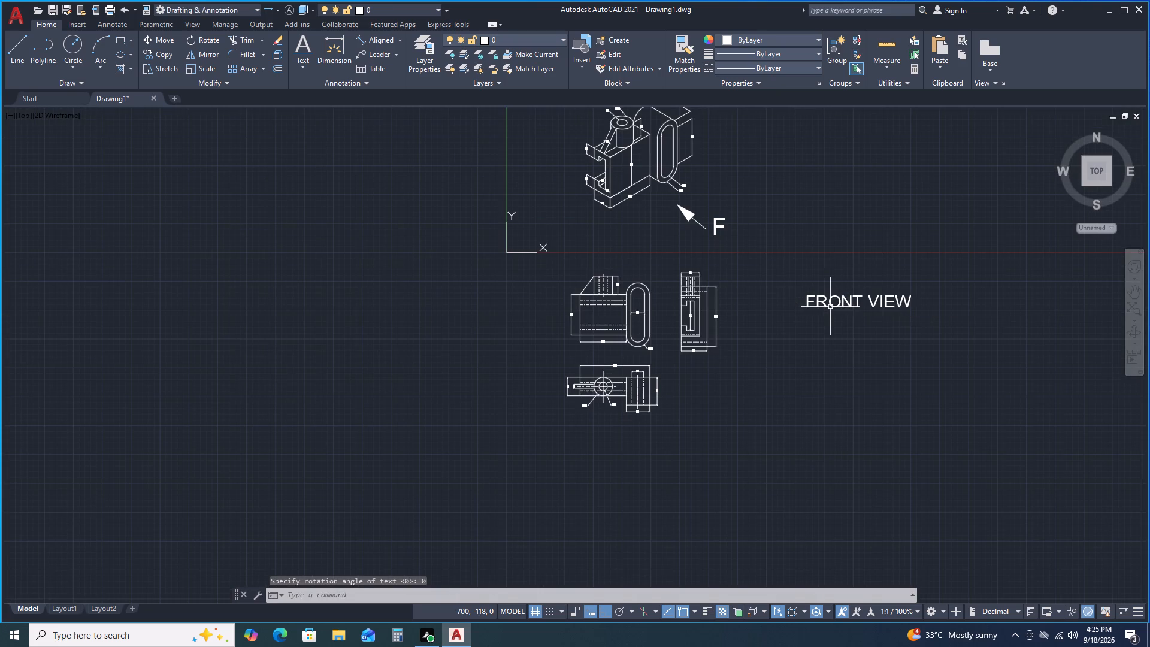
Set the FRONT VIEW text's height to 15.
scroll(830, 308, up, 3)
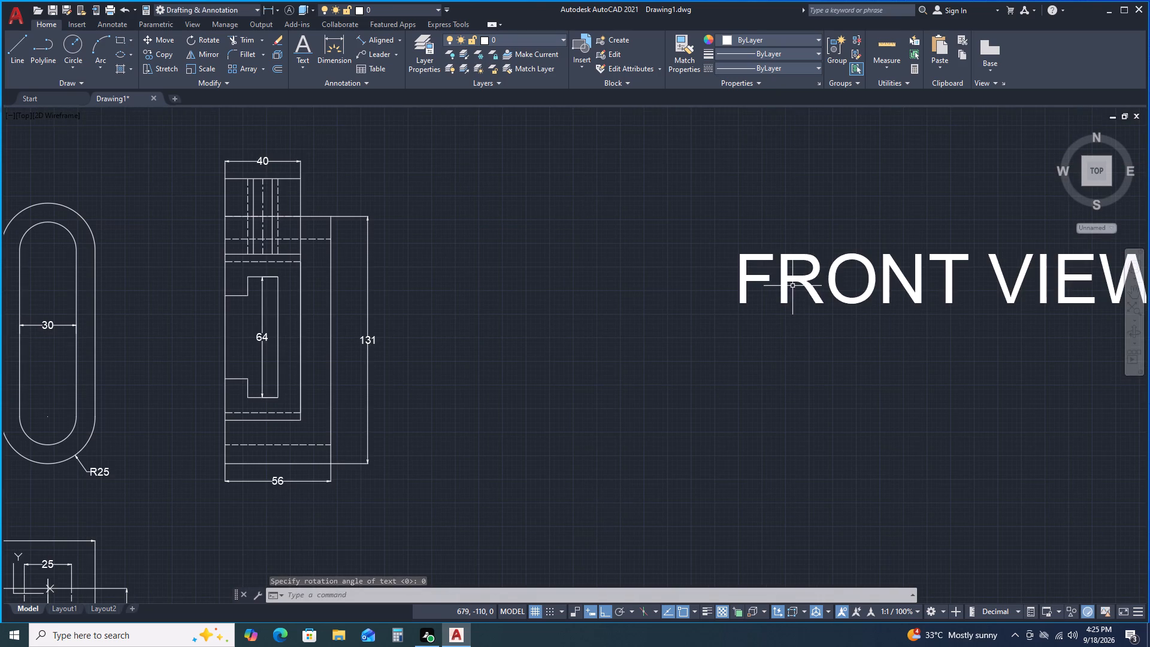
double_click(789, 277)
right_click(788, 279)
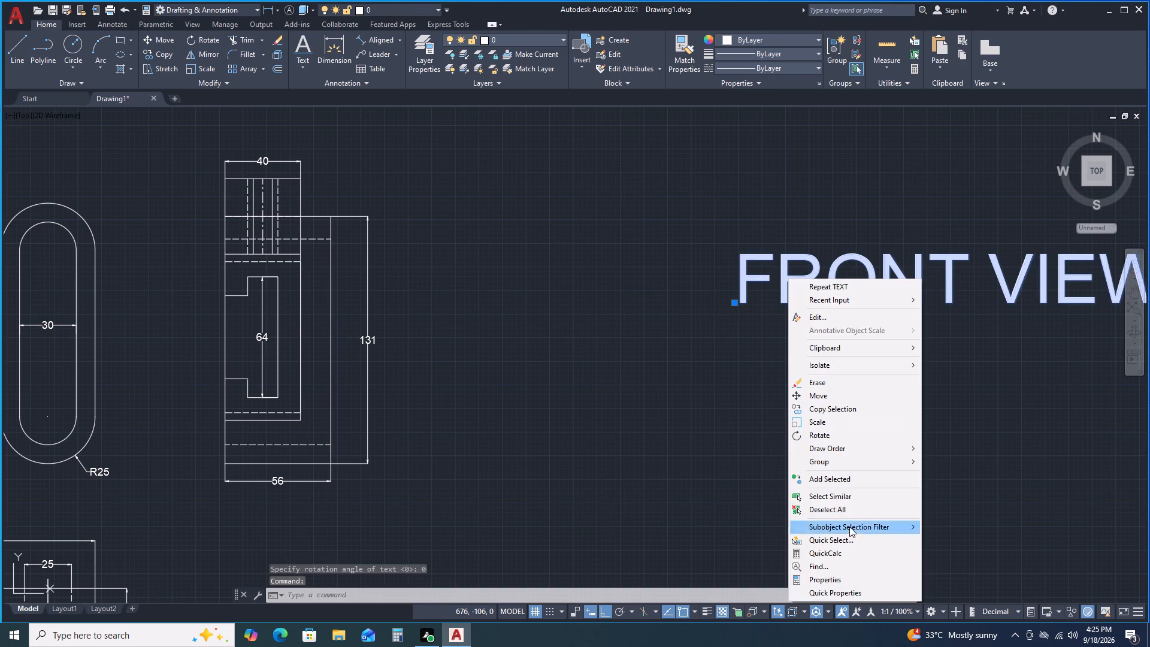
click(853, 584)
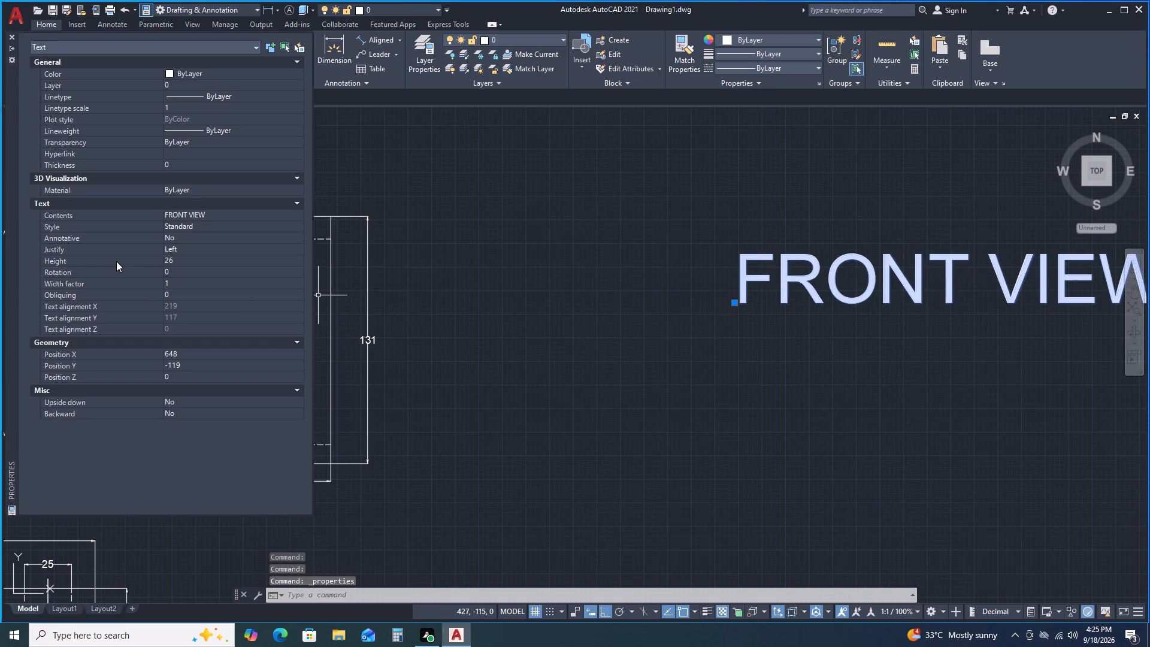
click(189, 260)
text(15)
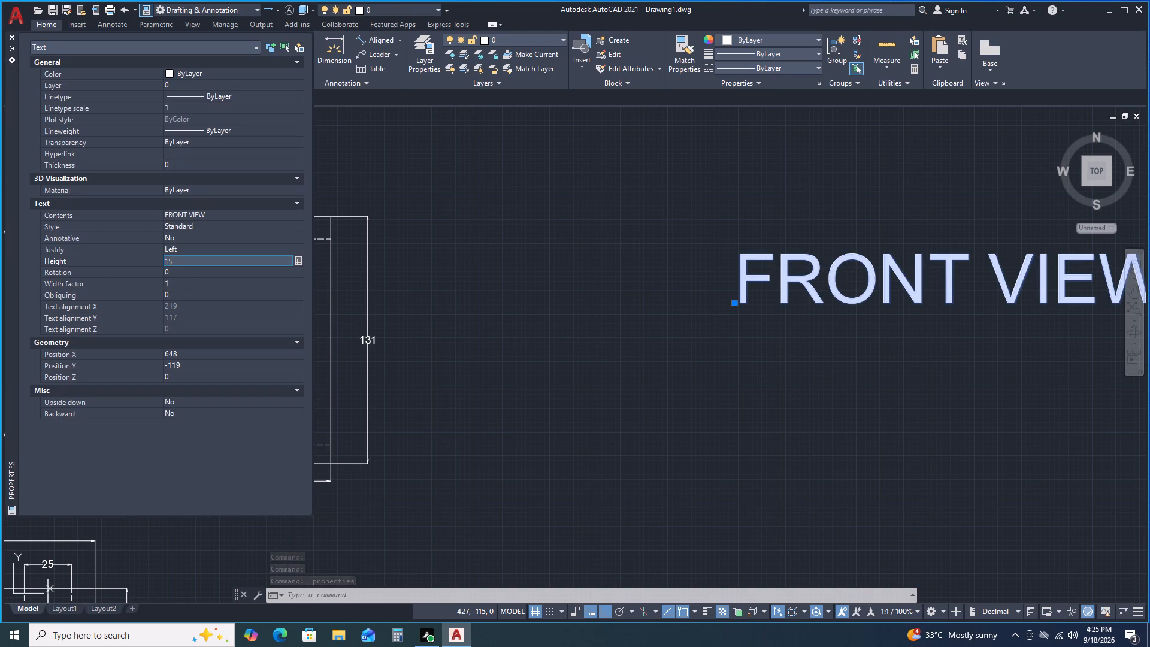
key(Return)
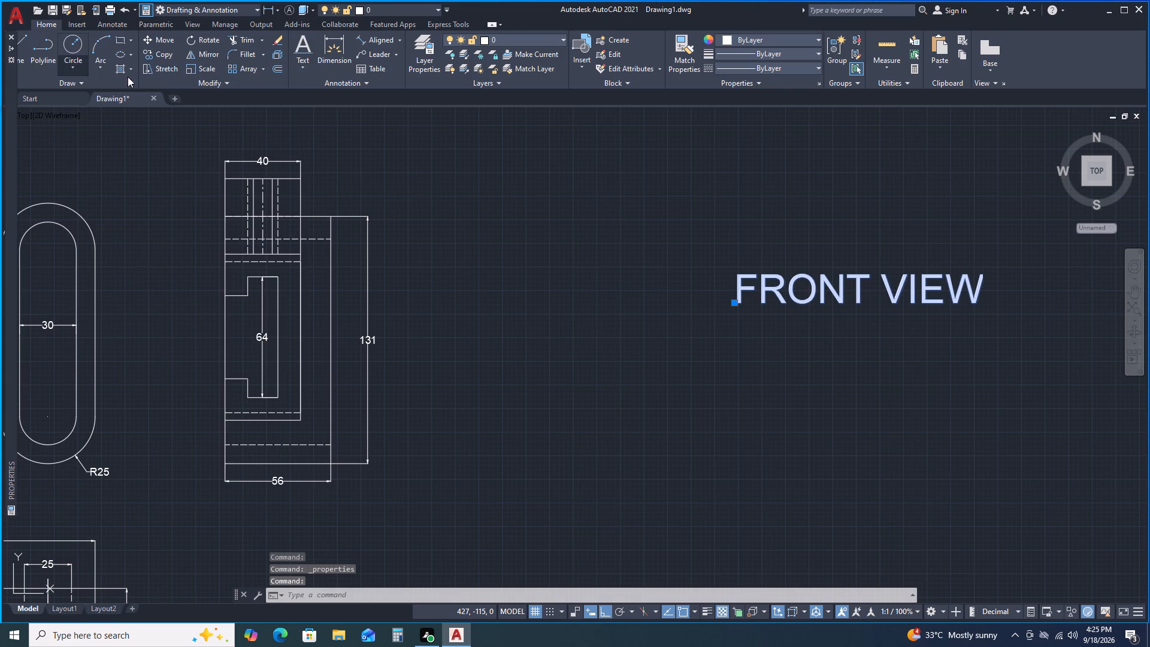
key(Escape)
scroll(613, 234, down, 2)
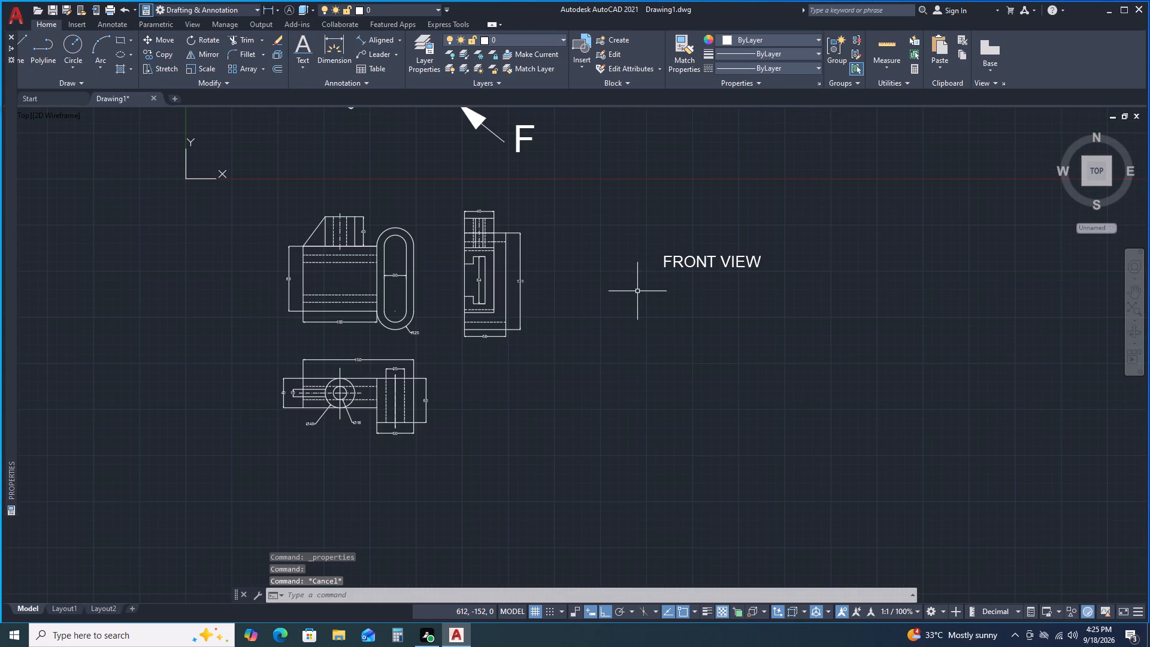
Set the FRONT VIEW text's height to 10 and close its properties.
click(707, 264)
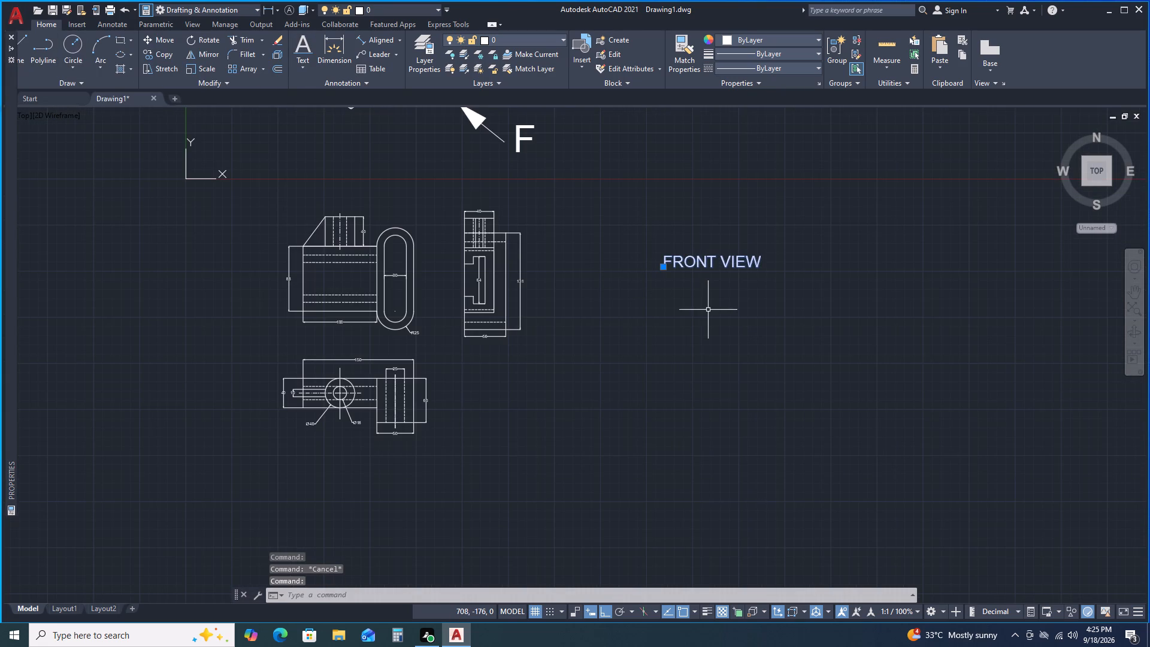
right_click(704, 306)
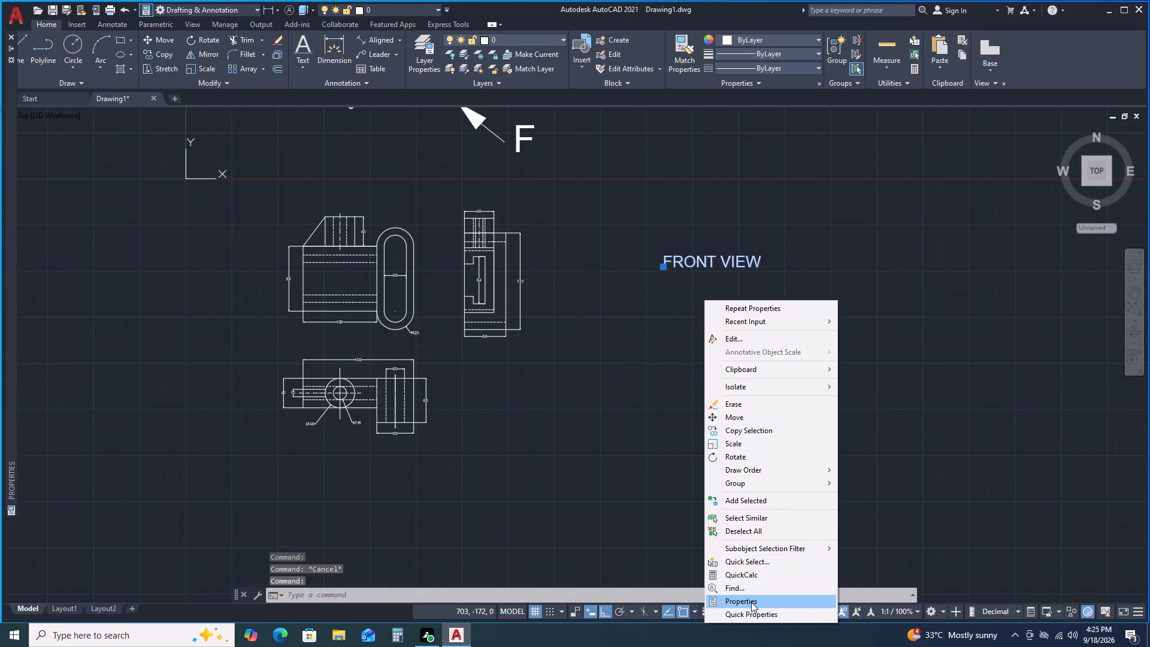
double_click(751, 602)
click(194, 258)
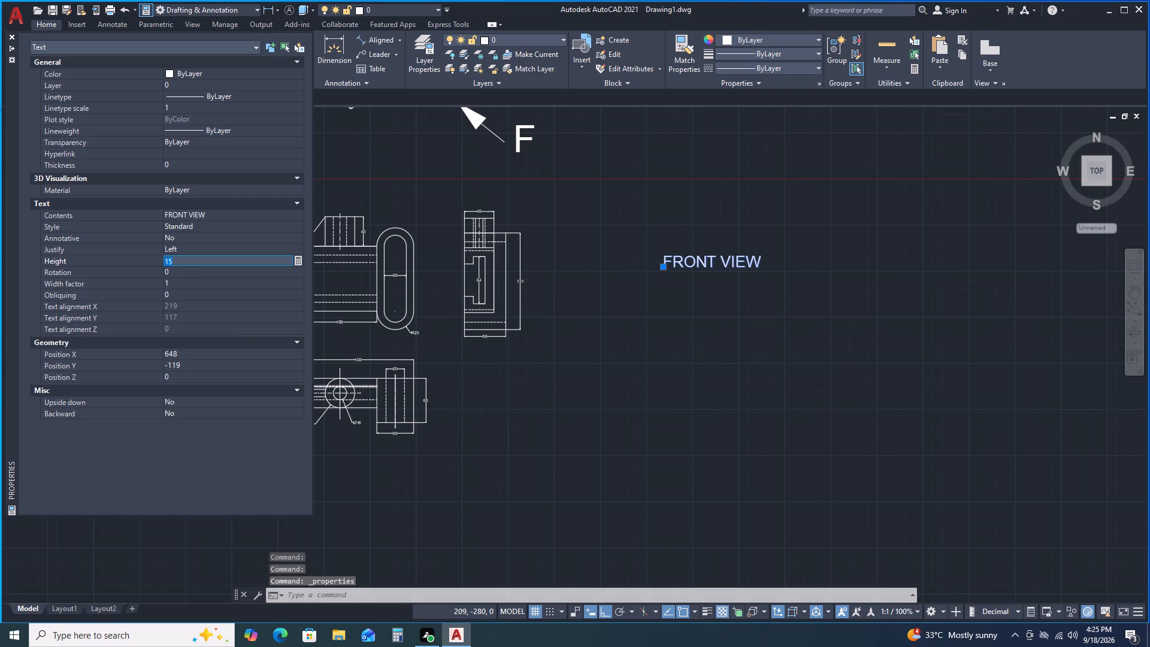
text(10)
key(Return)
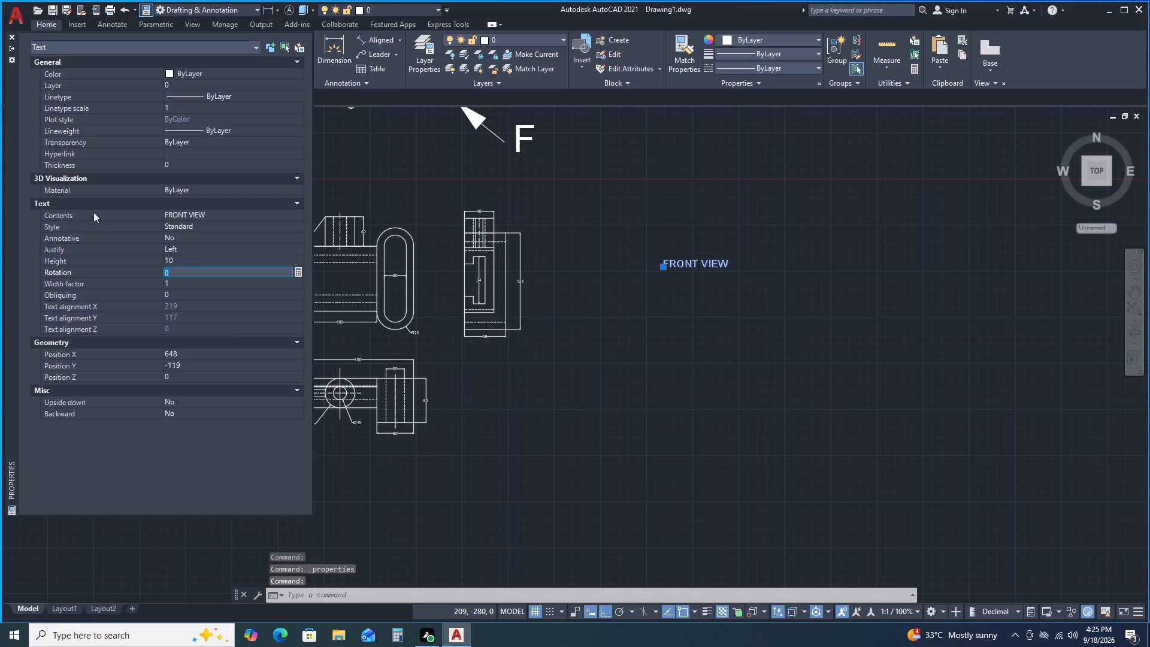
click(11, 35)
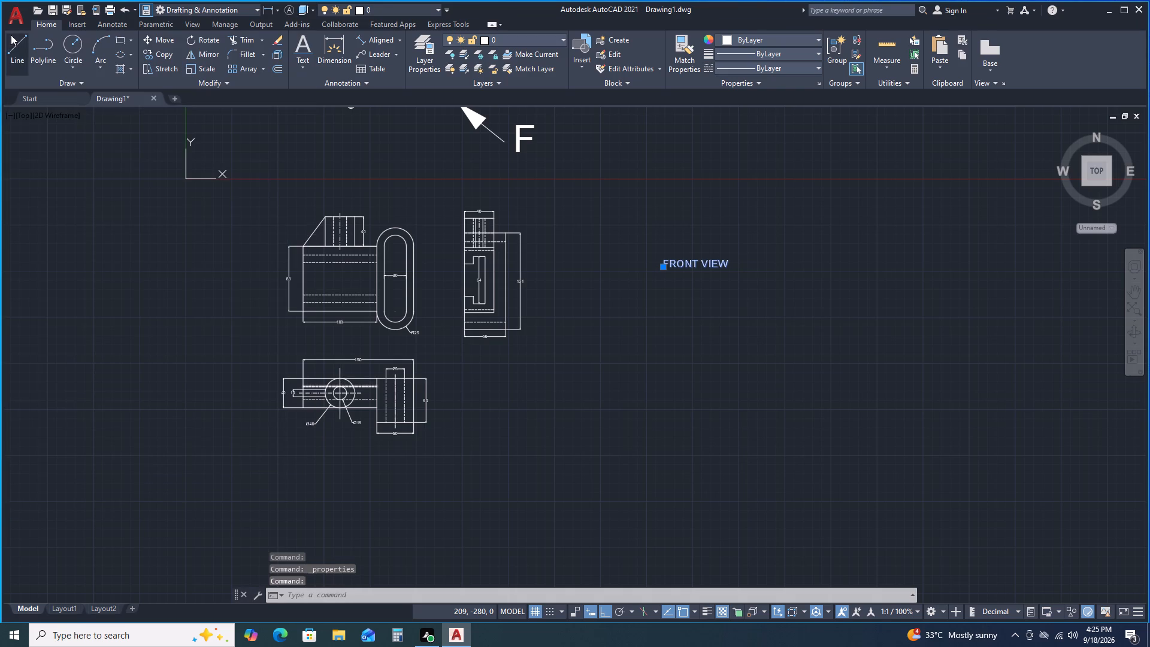
key(Escape)
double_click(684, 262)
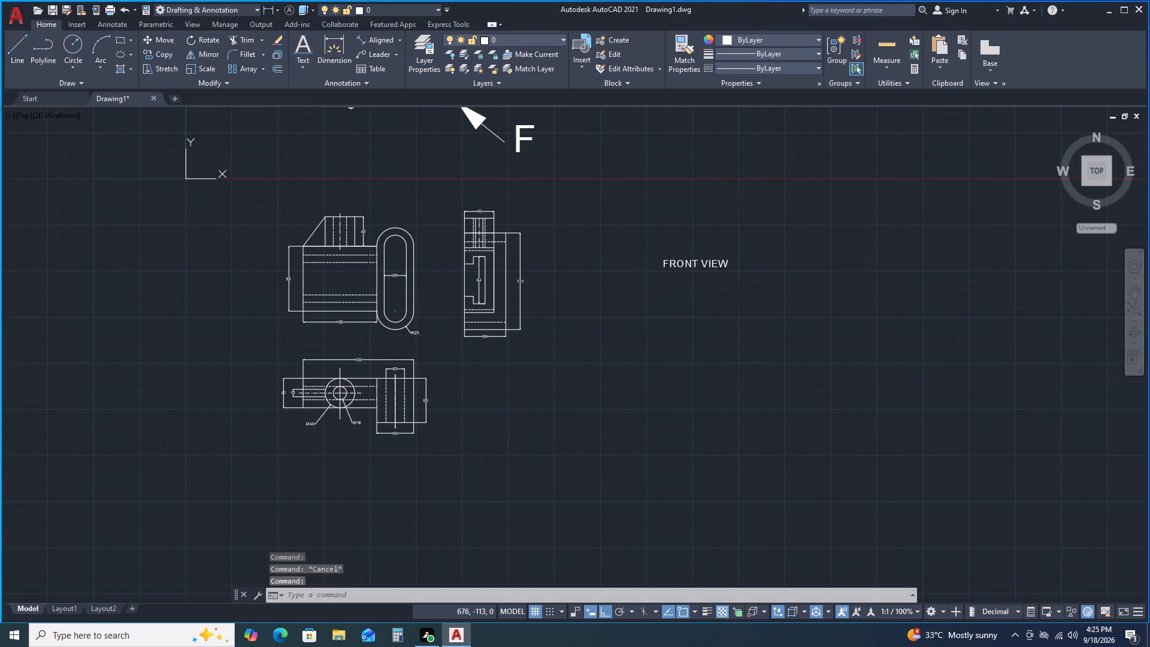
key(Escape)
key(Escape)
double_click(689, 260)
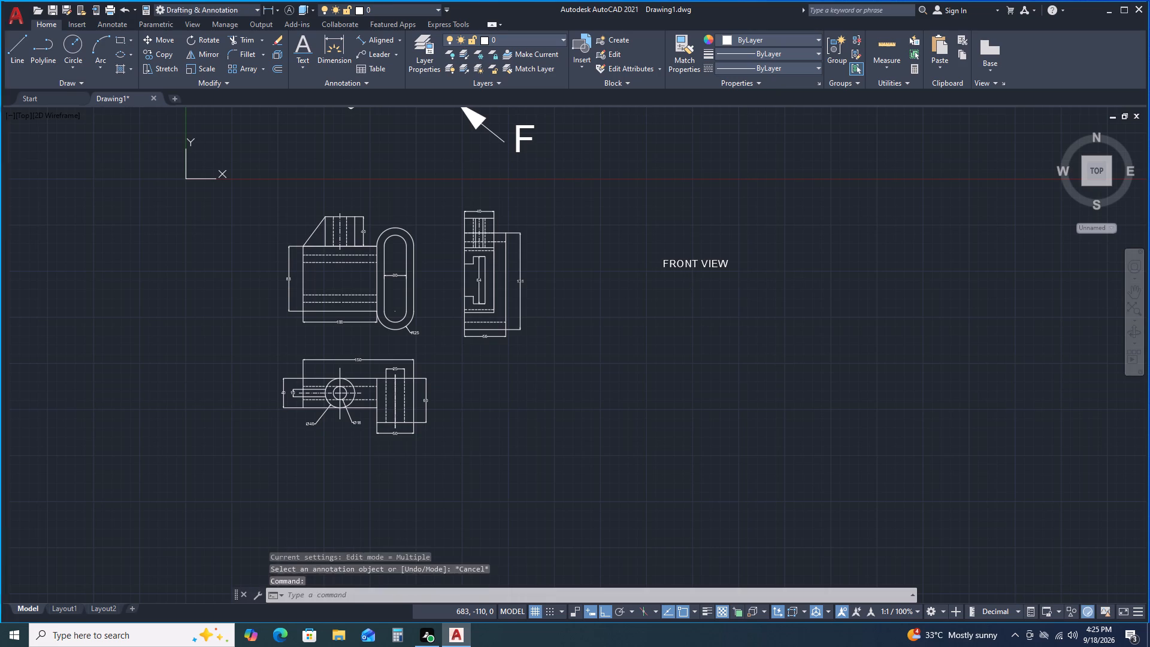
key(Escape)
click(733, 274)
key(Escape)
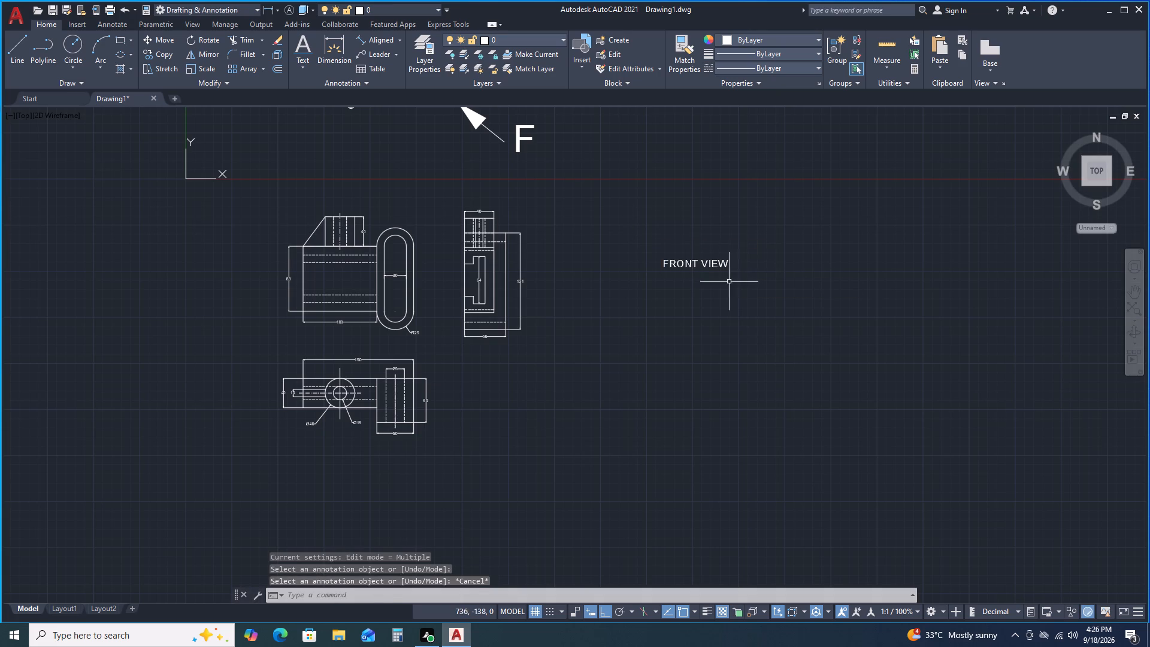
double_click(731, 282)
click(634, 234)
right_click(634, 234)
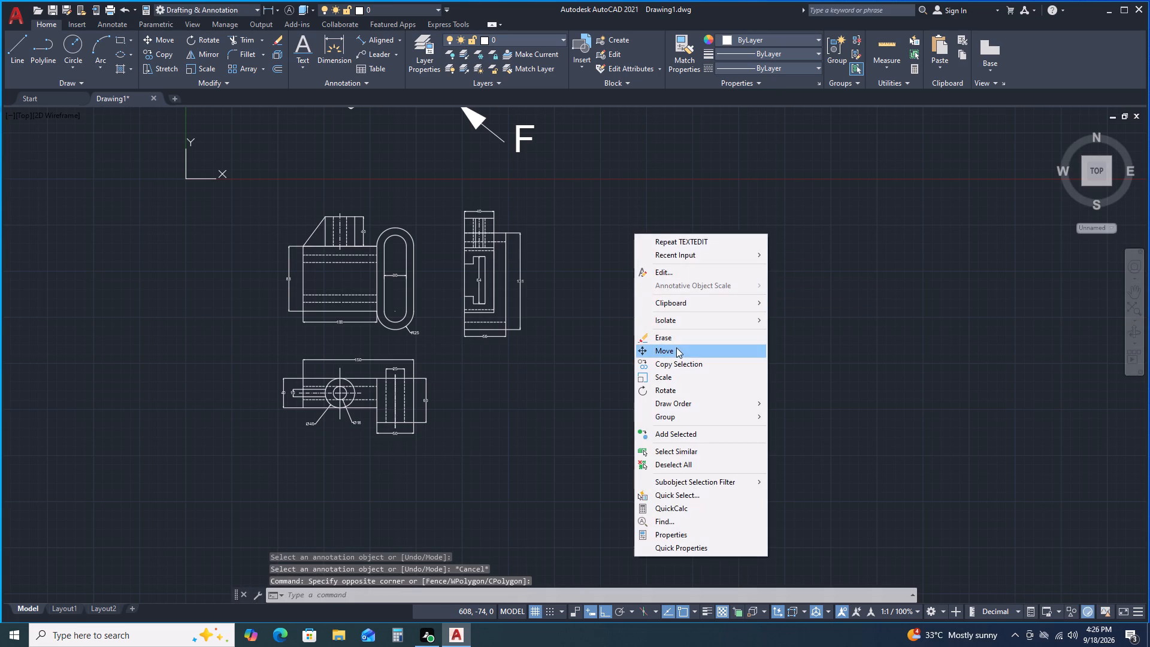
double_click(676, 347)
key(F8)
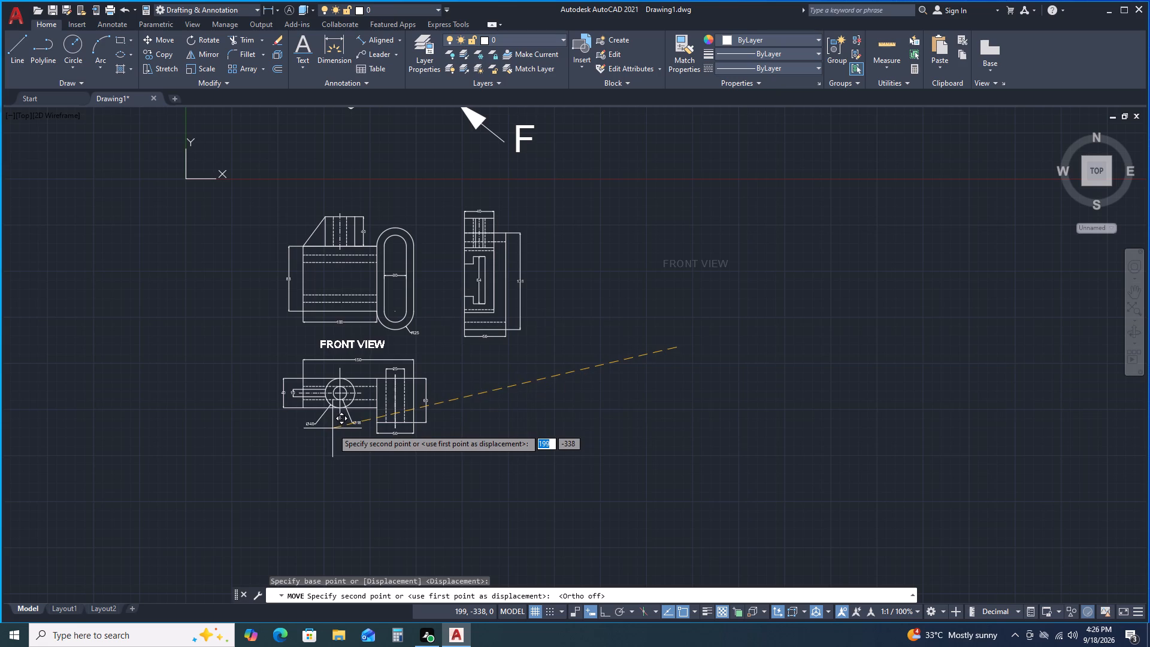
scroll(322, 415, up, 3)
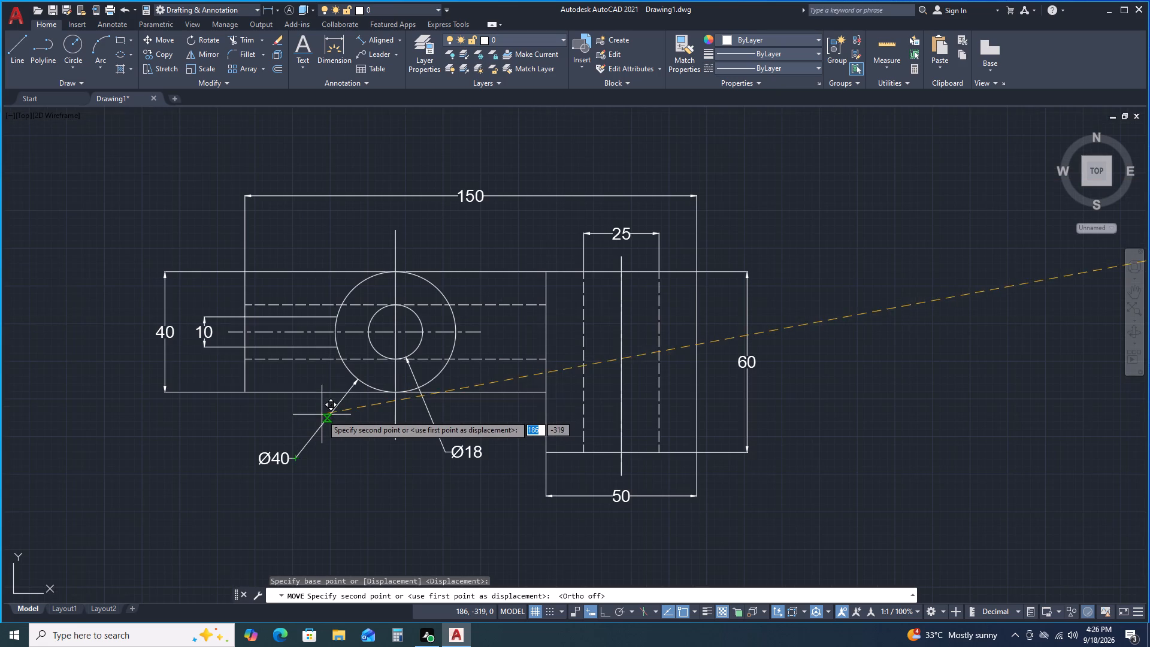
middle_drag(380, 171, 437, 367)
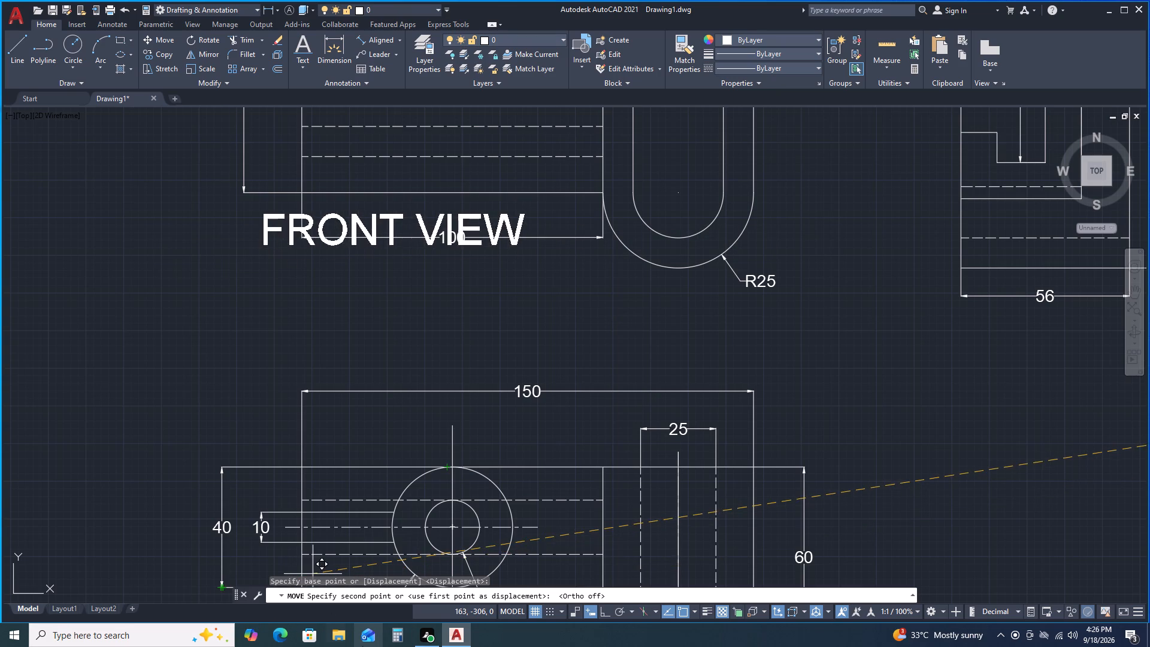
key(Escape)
Move the FRONT VIEW text to just below the front view's bottom width dimension, above the top view.
scroll(501, 383, up, 1)
scroll(1004, 474, down, 2)
middle_drag(1034, 478, 108, 333)
middle_click(108, 333)
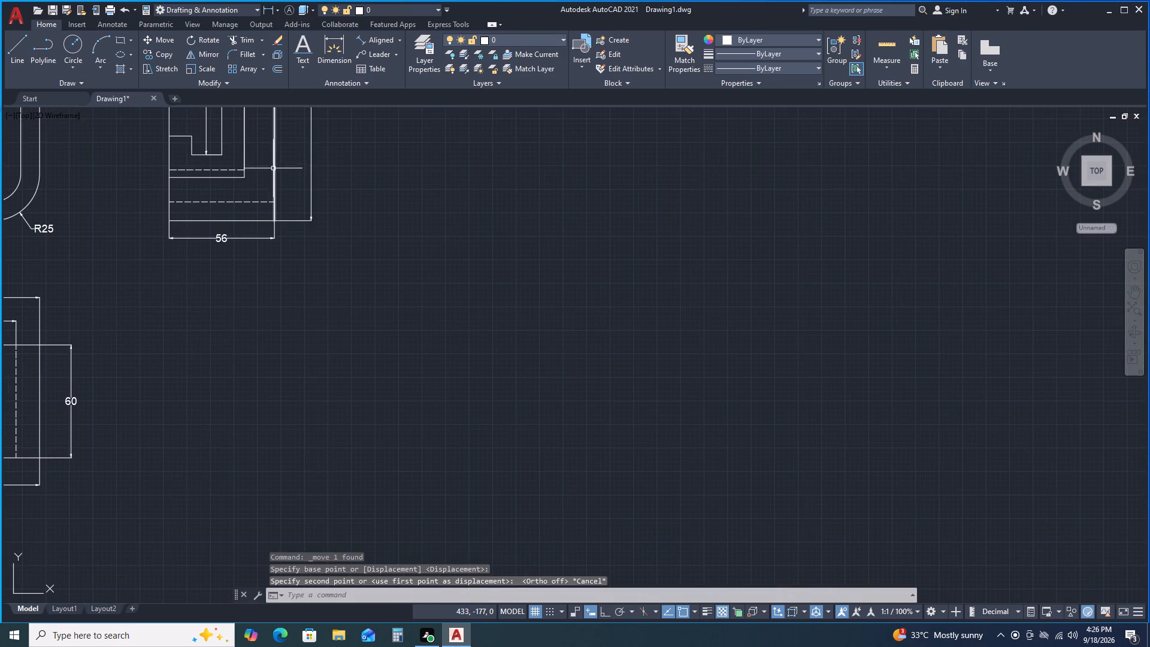
scroll(285, 167, down, 1)
scroll(682, 306, down, 1)
drag(685, 259, 679, 252)
click(534, 145)
right_click(534, 145)
click(605, 268)
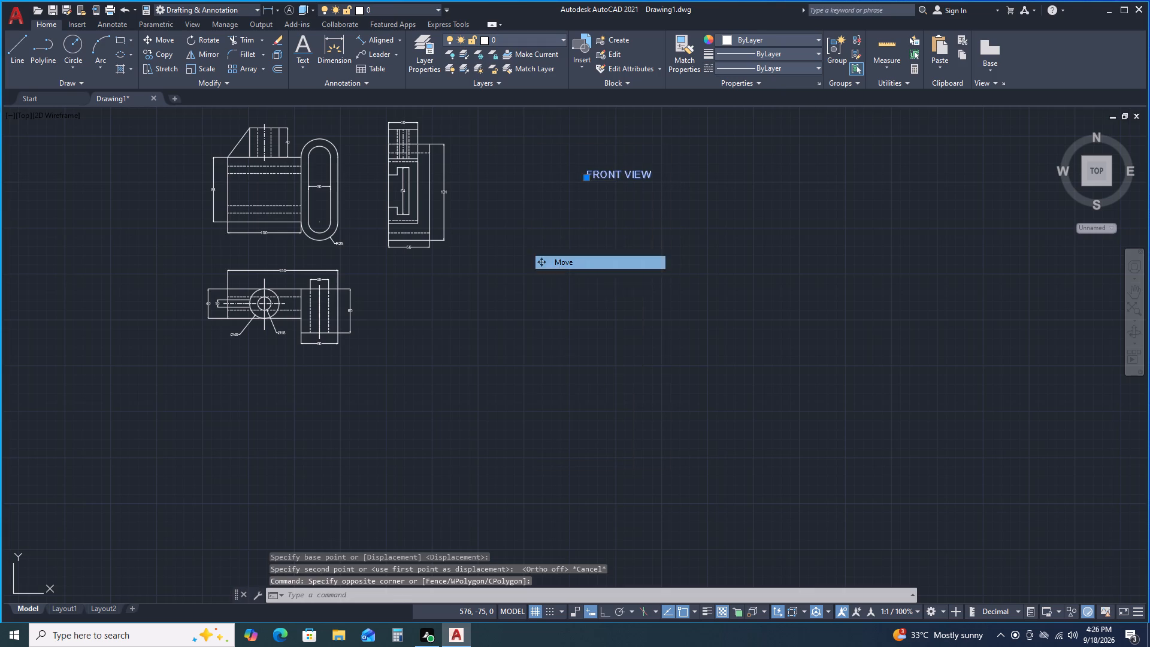
click(587, 175)
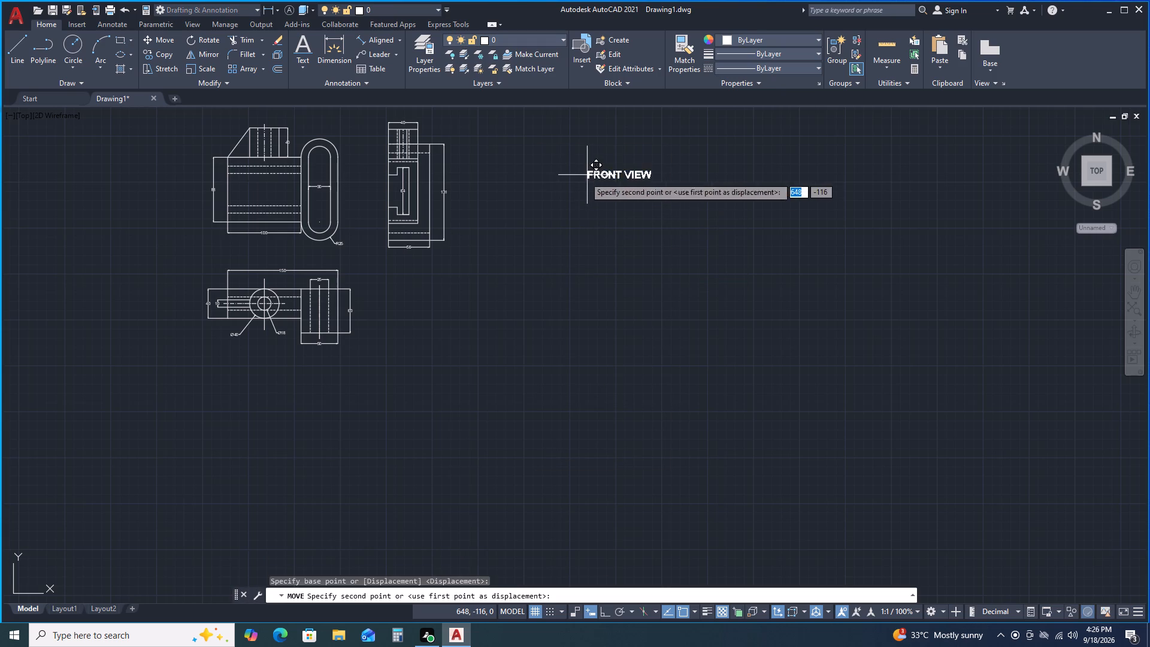
double_click(244, 252)
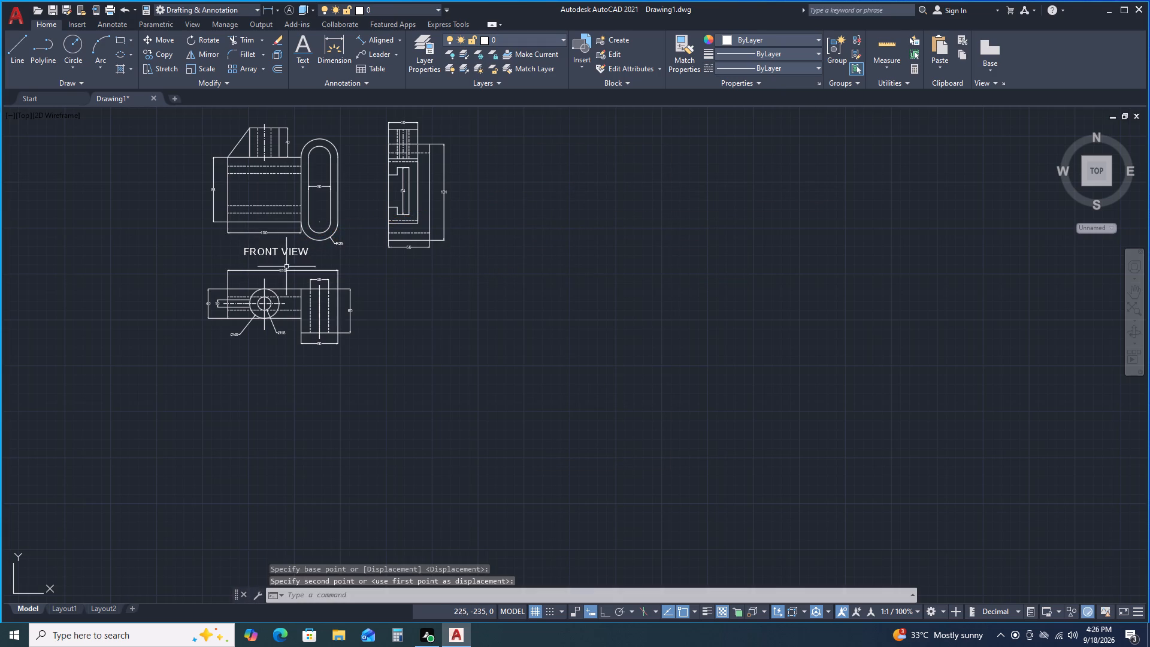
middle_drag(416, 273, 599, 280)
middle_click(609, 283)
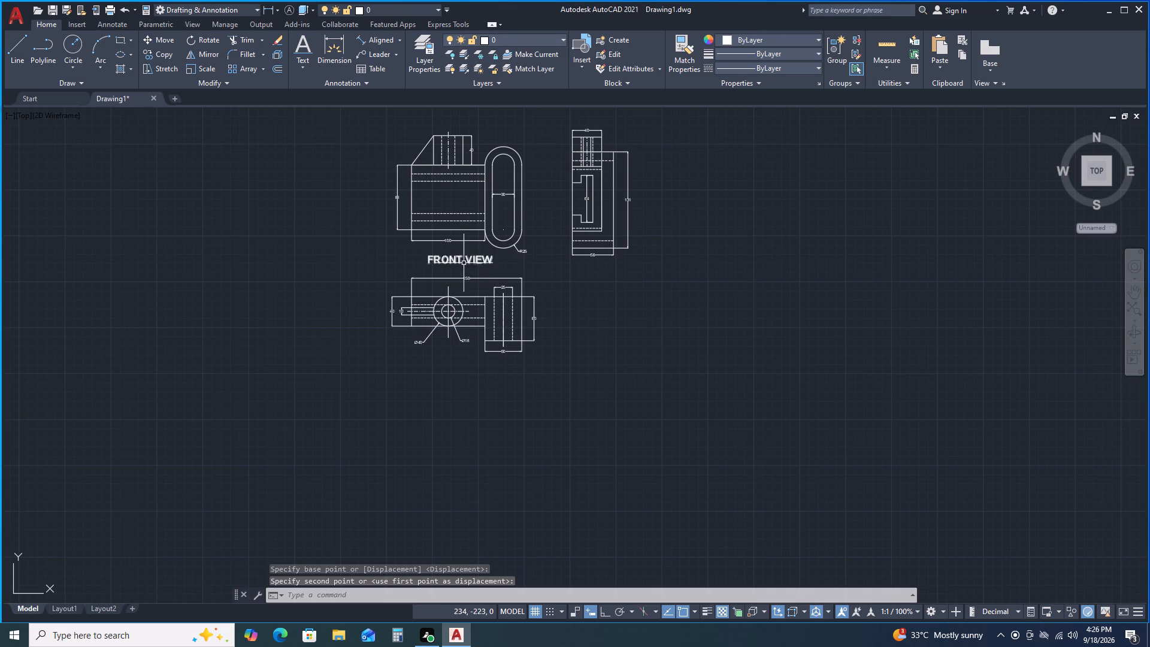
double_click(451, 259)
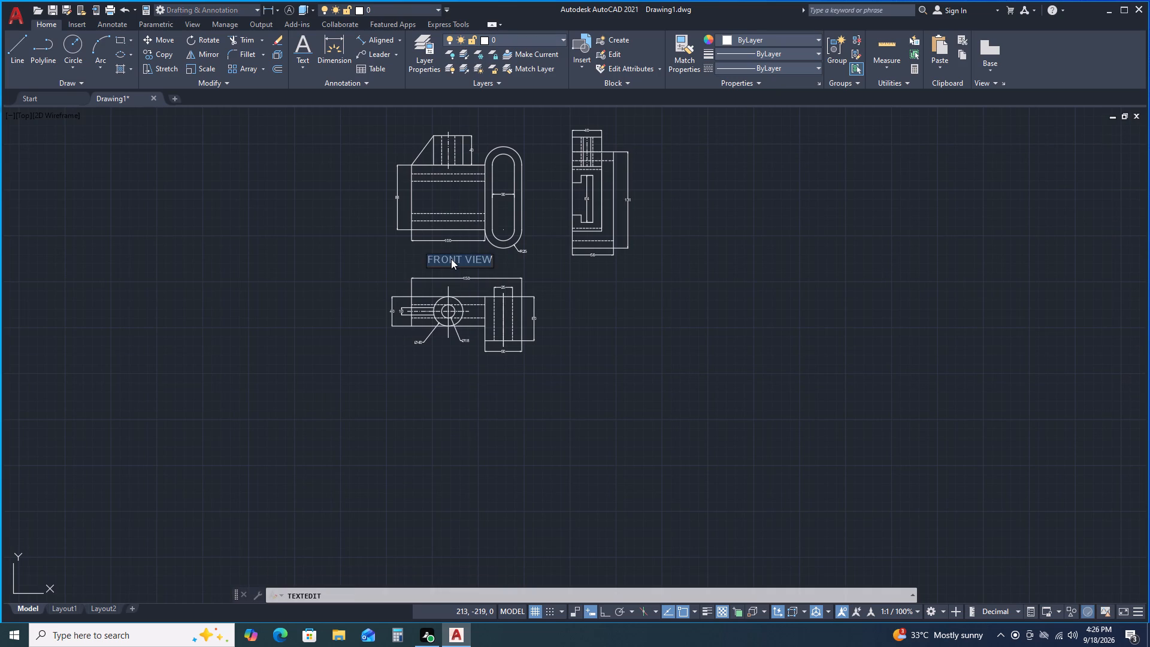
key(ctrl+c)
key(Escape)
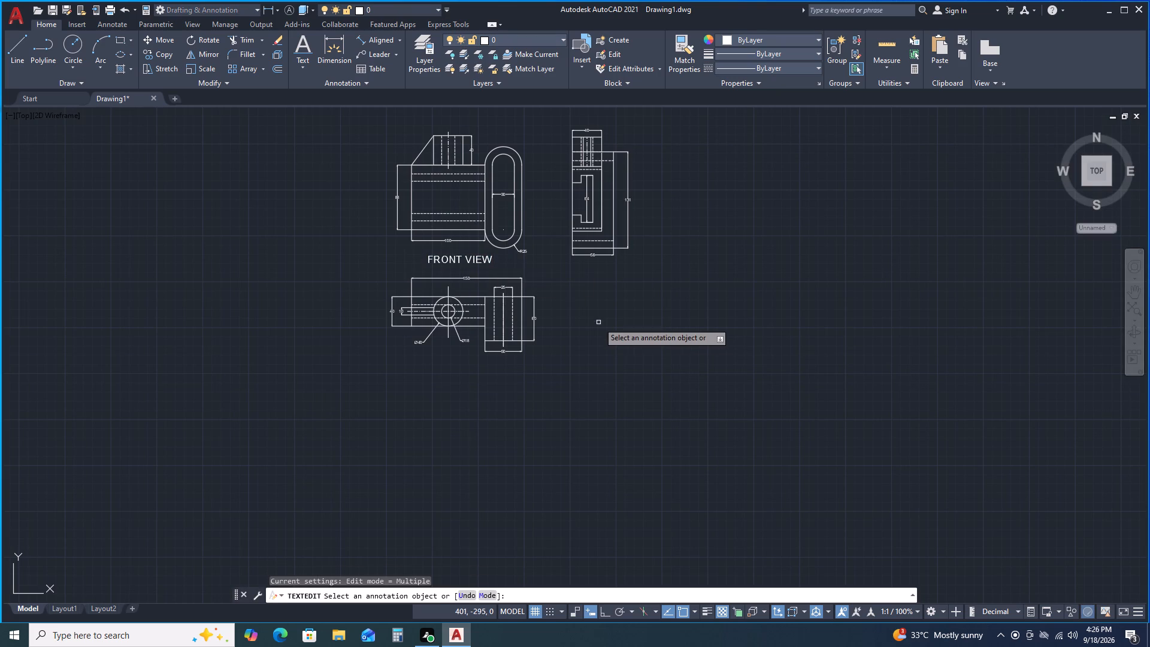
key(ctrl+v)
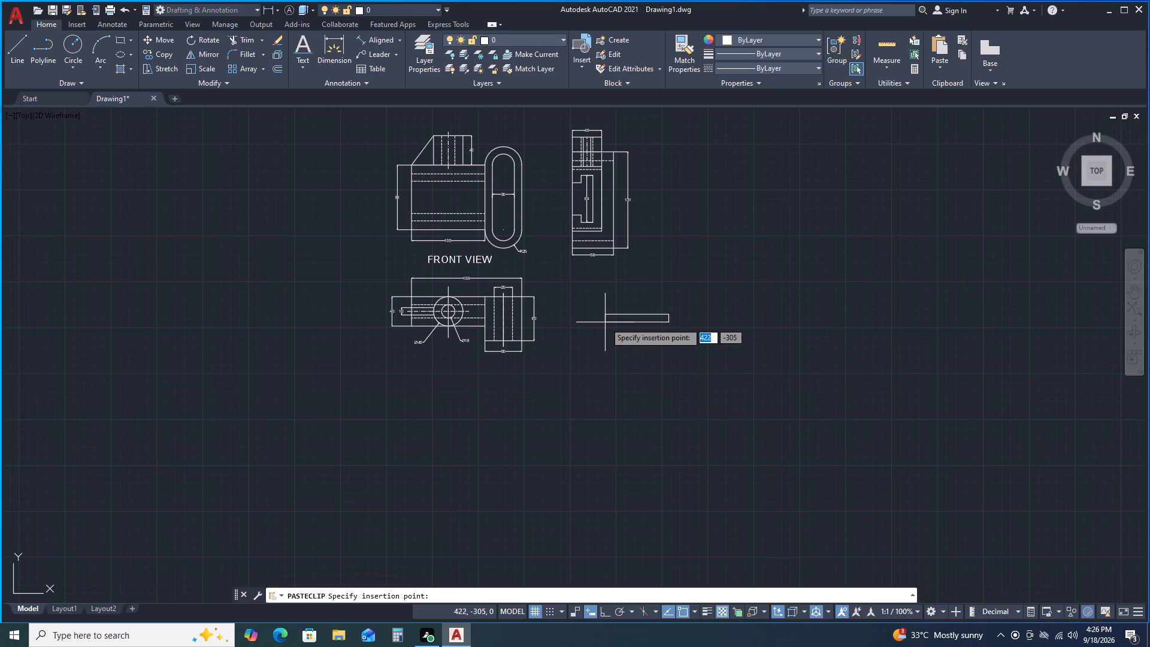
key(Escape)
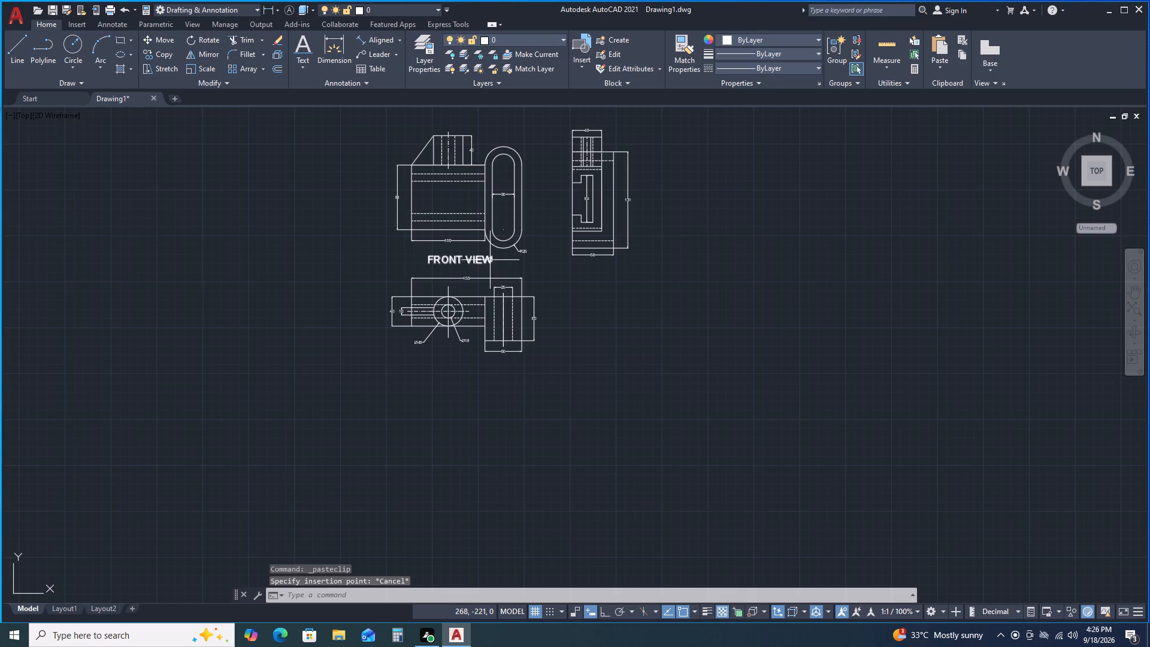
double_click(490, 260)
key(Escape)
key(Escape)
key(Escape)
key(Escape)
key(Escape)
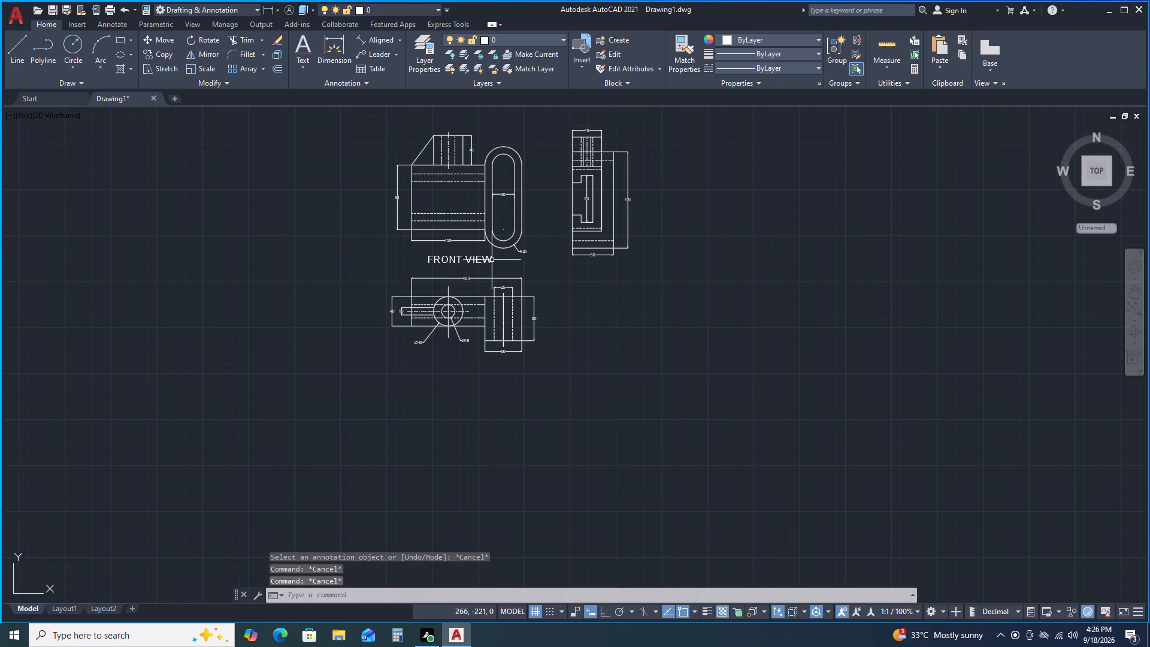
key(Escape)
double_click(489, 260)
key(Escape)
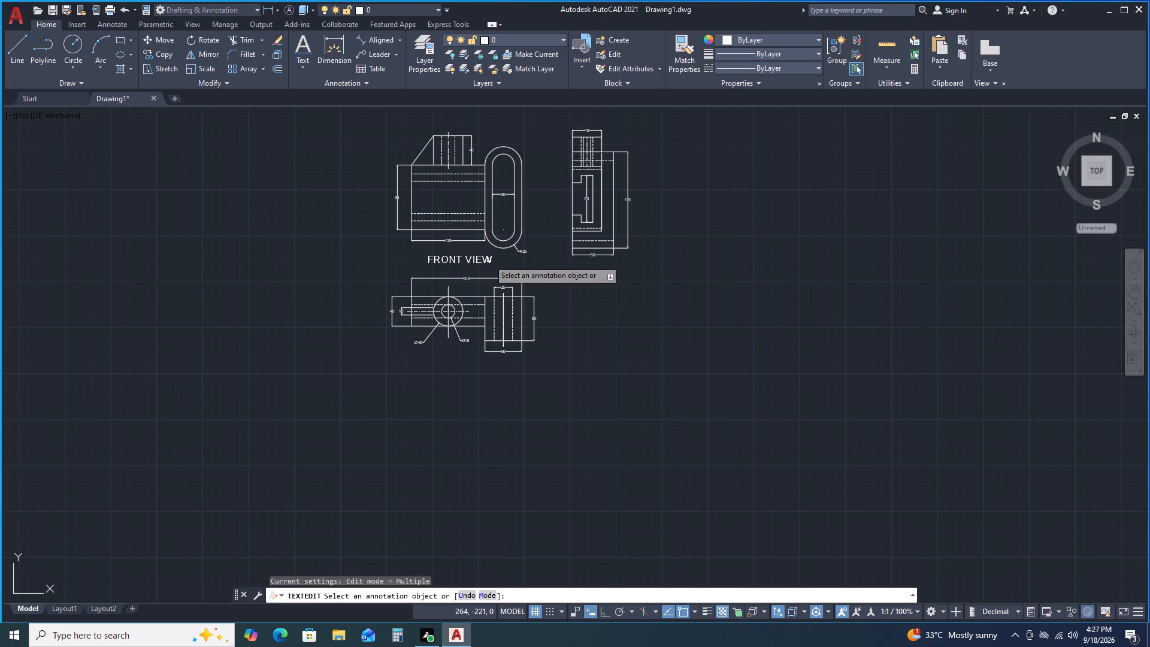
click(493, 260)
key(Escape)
Copy the FRONT VIEW text and paste one copy just below the side view and another below the top view.
click(491, 264)
click(450, 255)
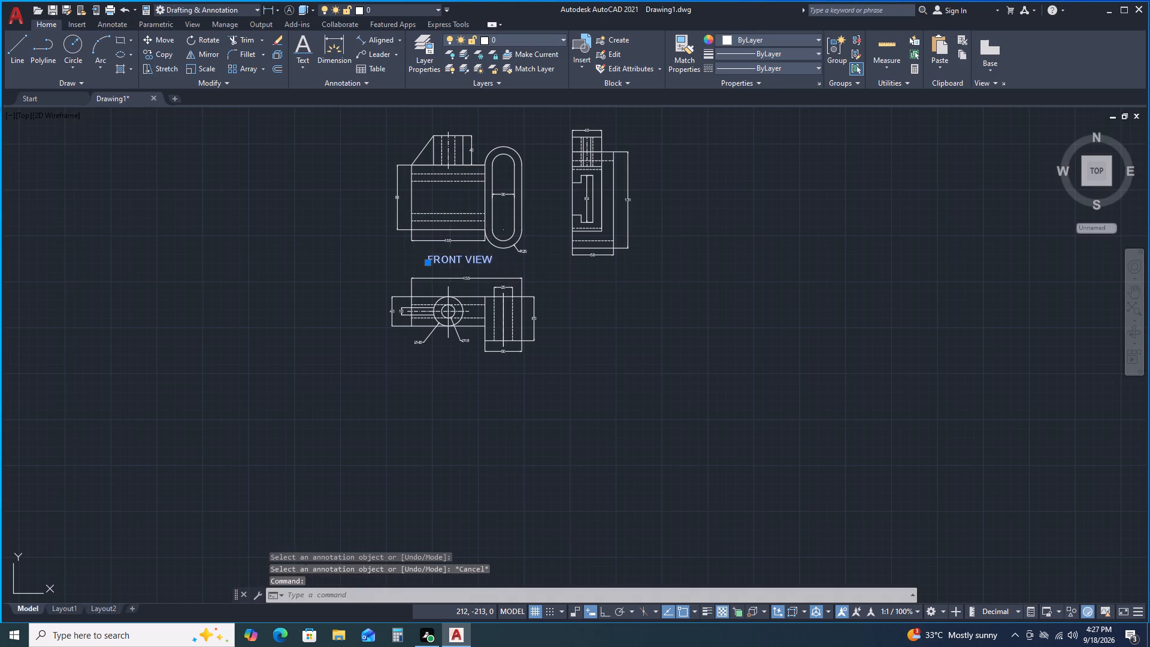
key(ctrl+c)
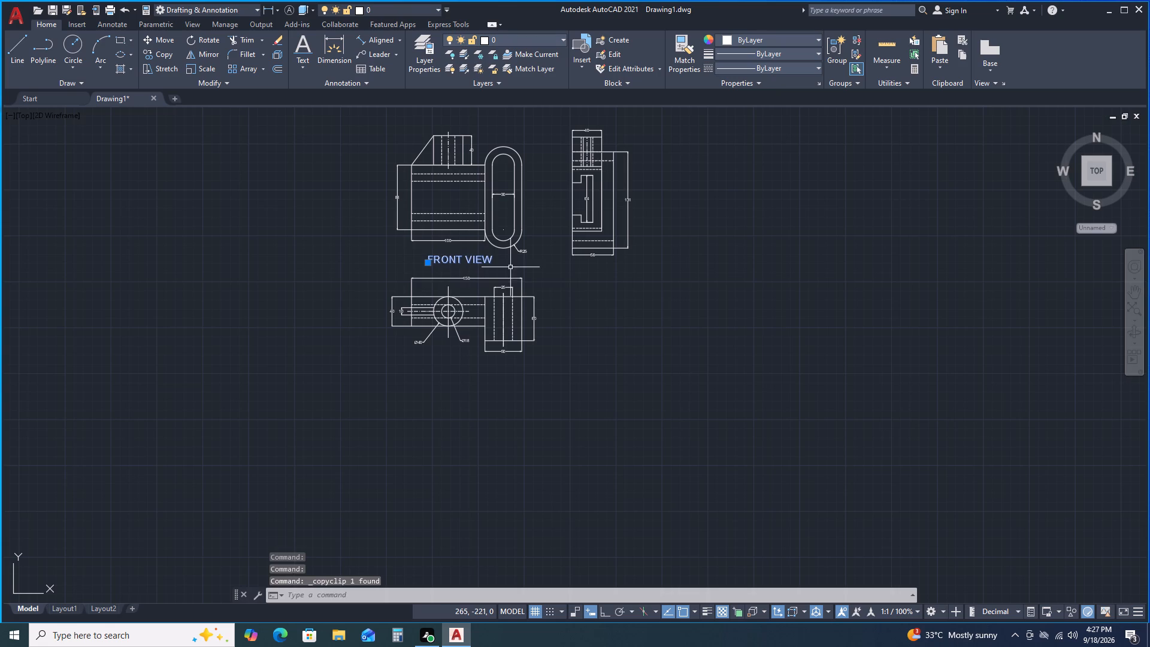
key(ctrl+v)
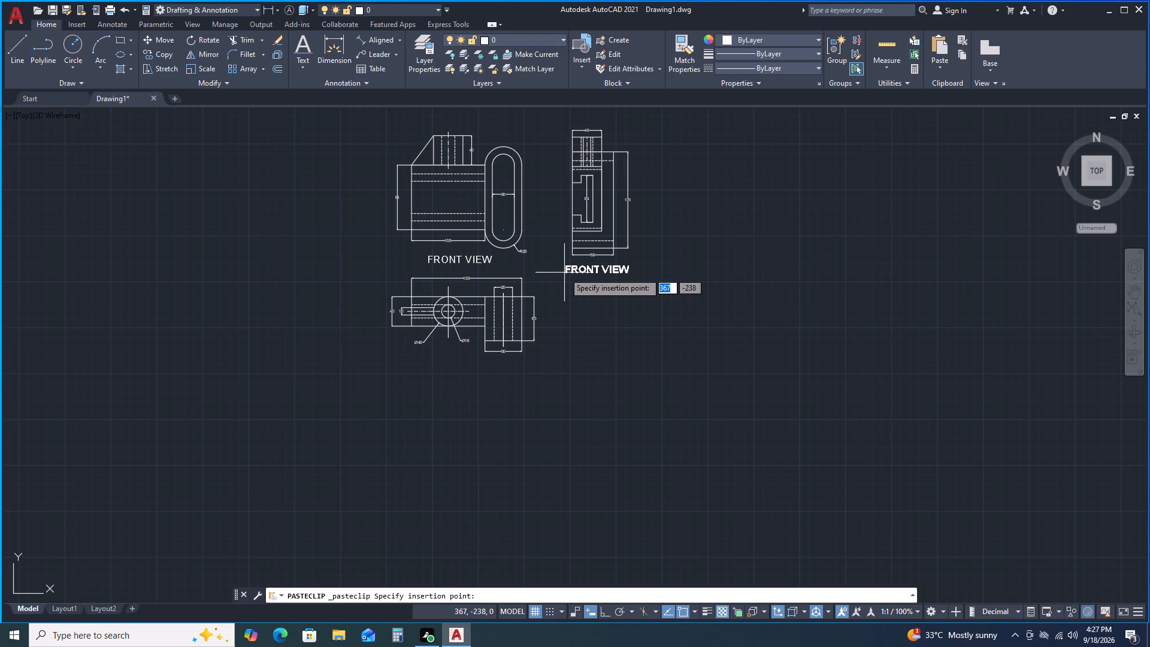
double_click(565, 272)
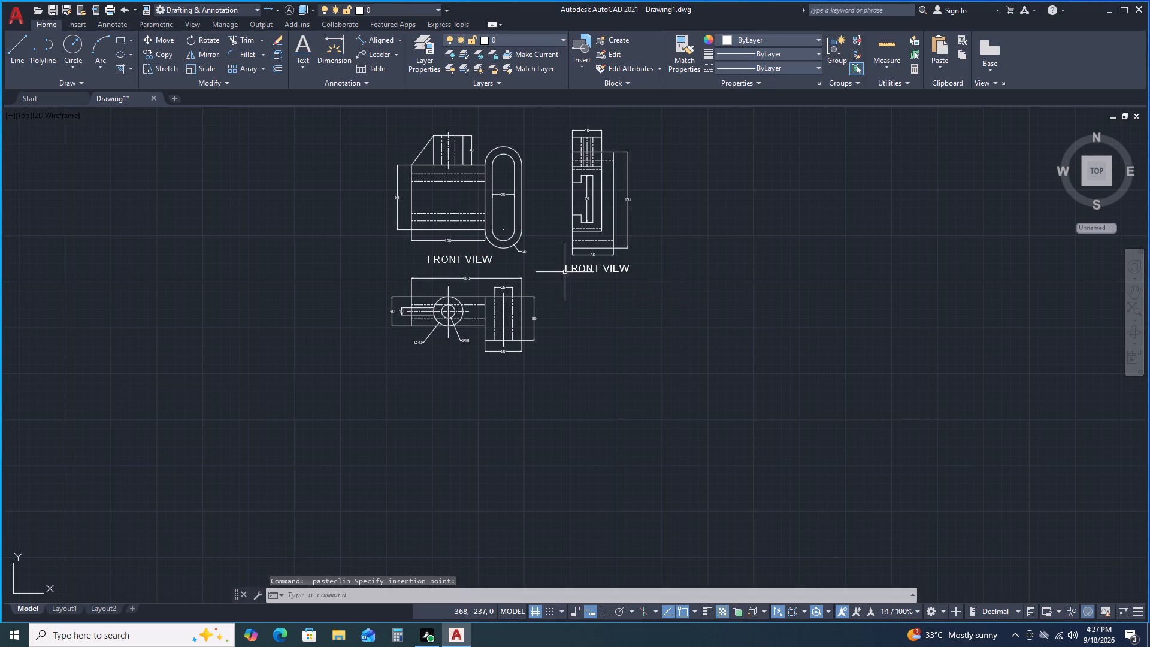
key(ctrl+v)
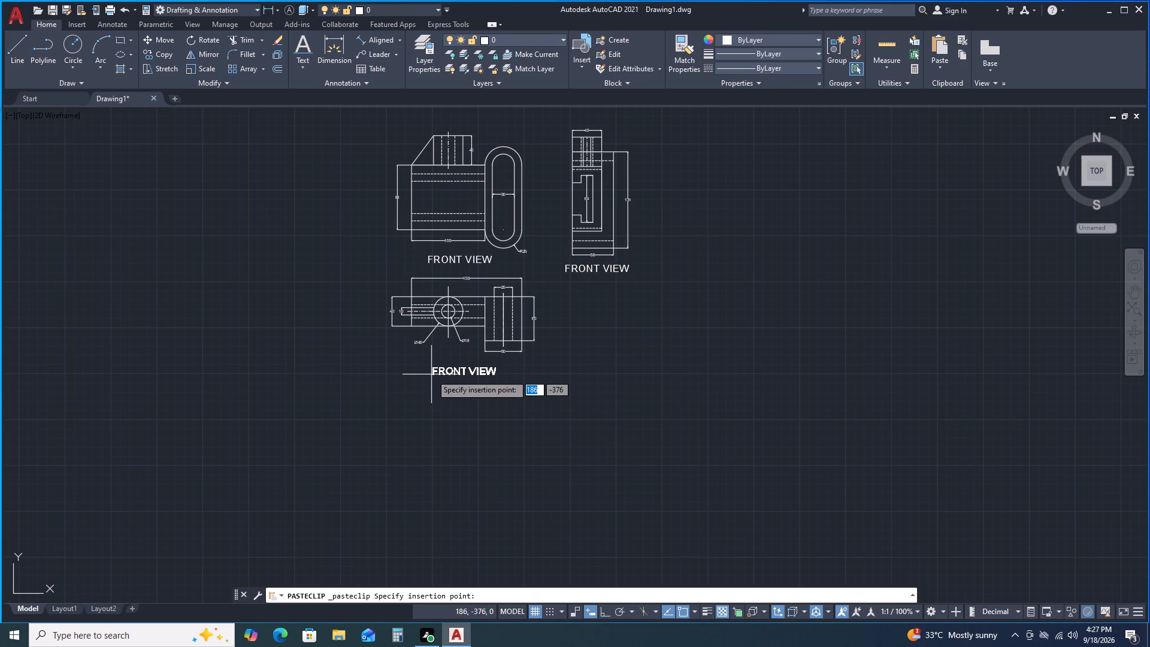
double_click(431, 374)
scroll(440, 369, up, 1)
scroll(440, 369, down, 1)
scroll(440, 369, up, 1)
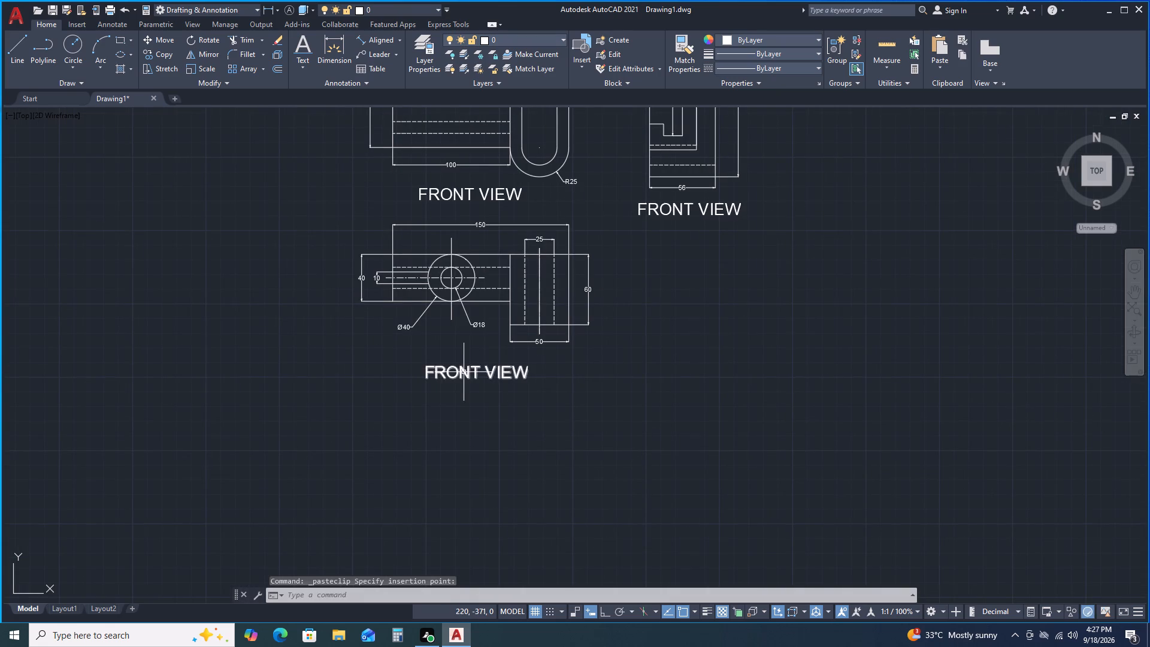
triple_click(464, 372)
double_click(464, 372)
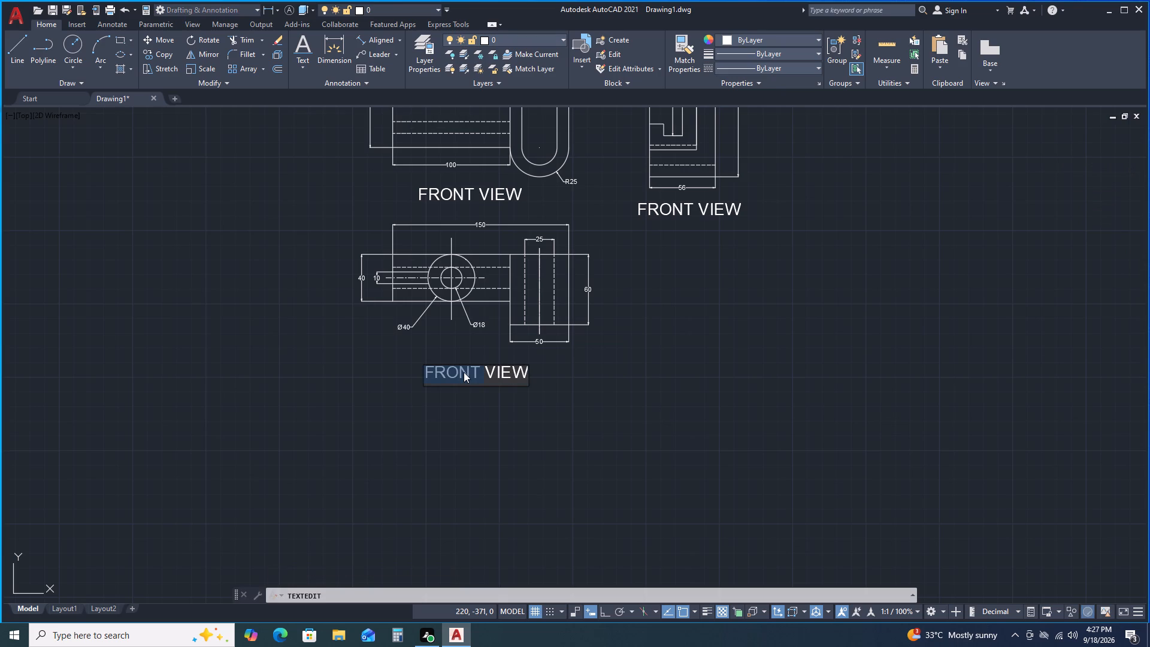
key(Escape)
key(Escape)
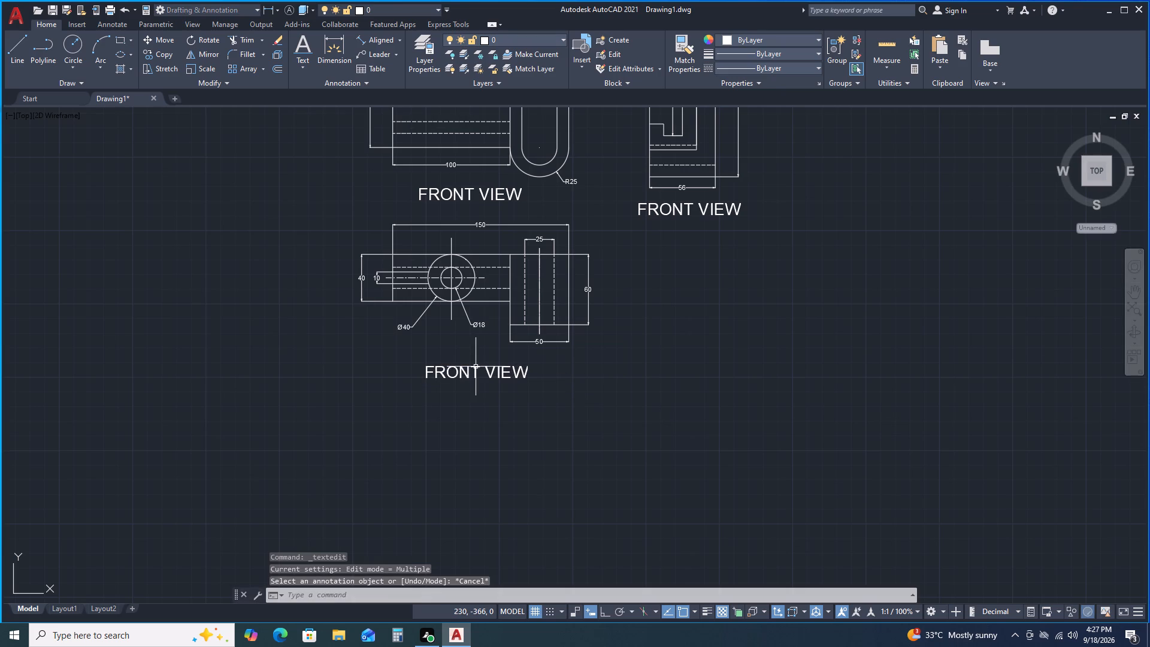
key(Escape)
Change the text copy below the top view to read TOP VIEW.
triple_click(487, 368)
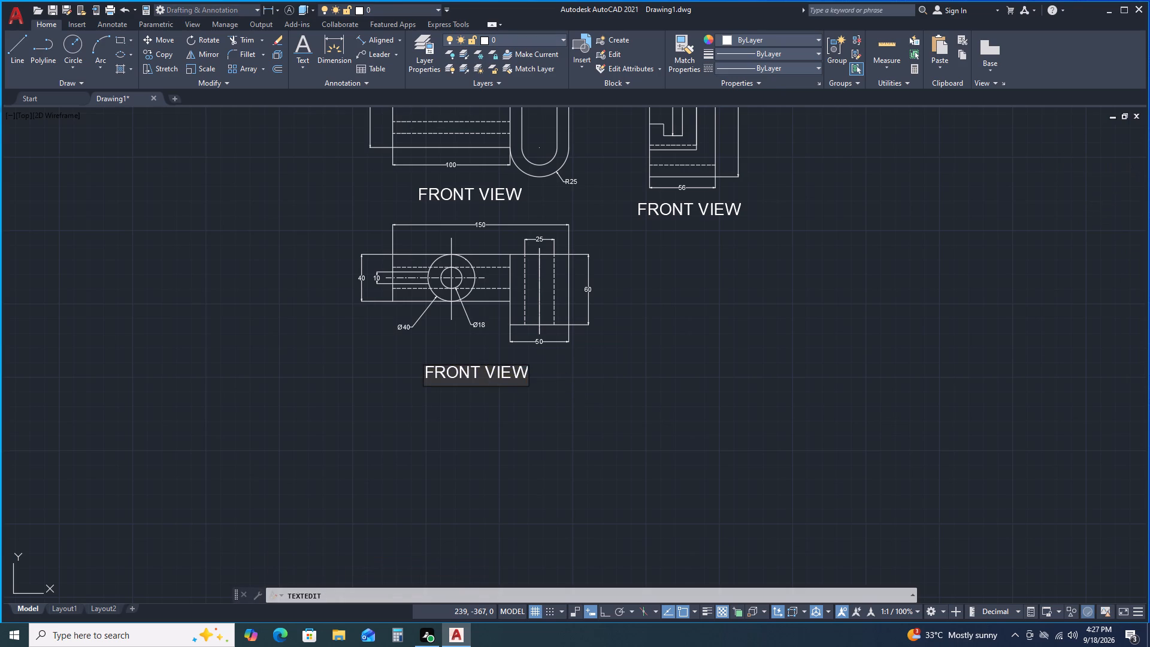
key(Escape)
double_click(487, 368)
key(Escape)
triple_click(487, 368)
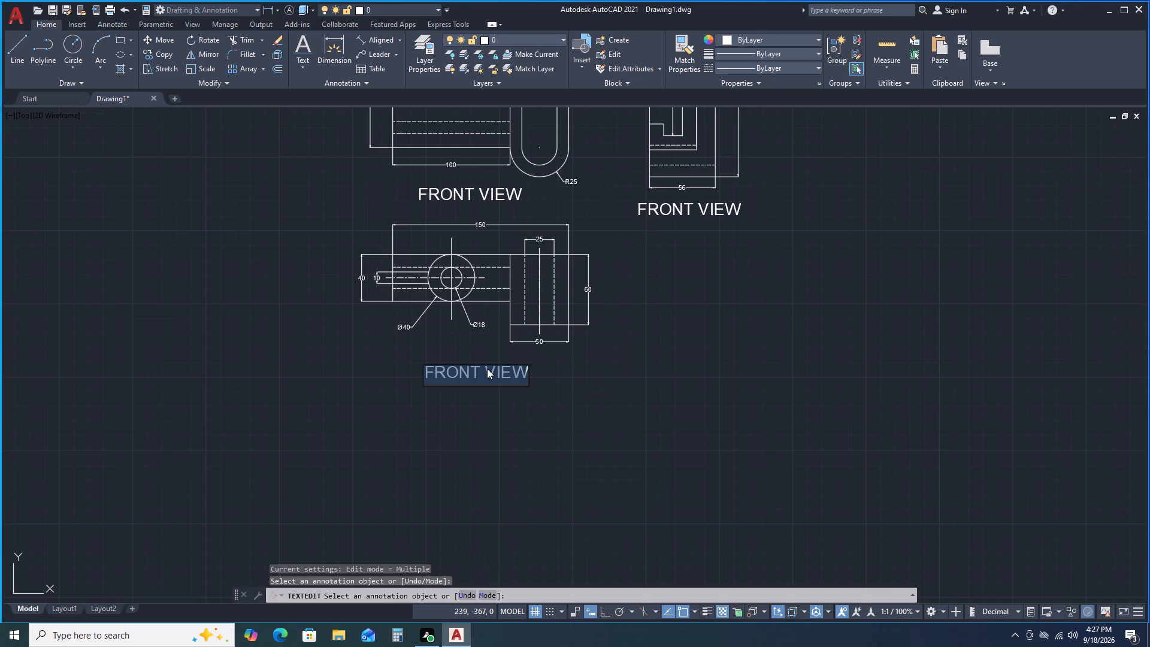
text(TOP VIEW)
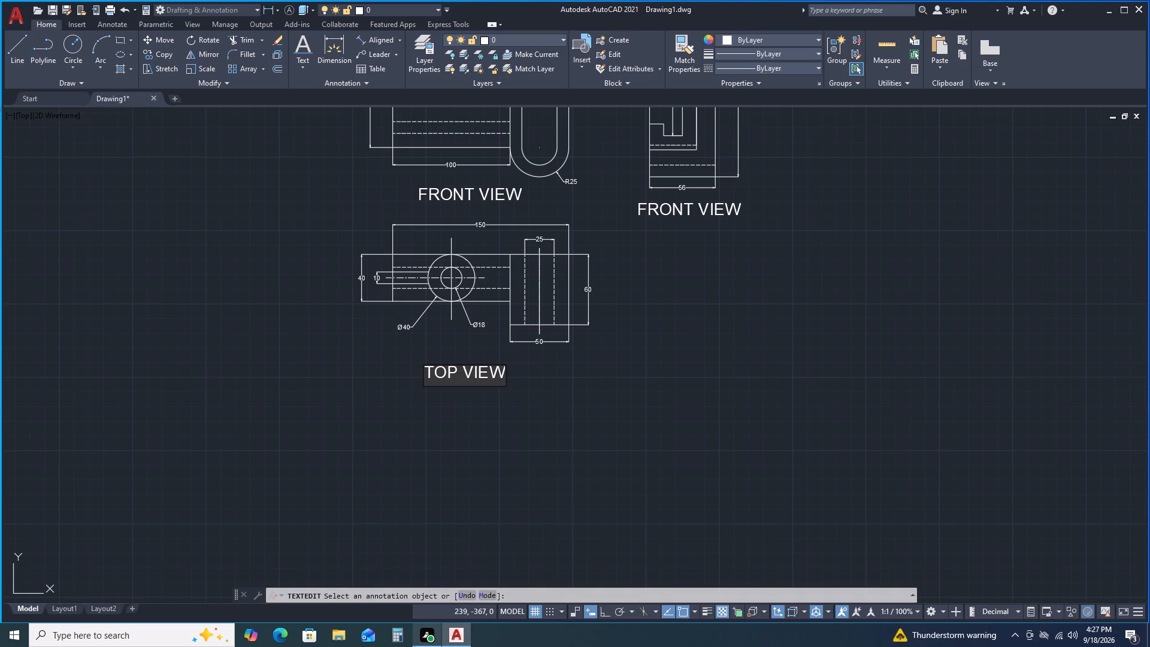
click(573, 379)
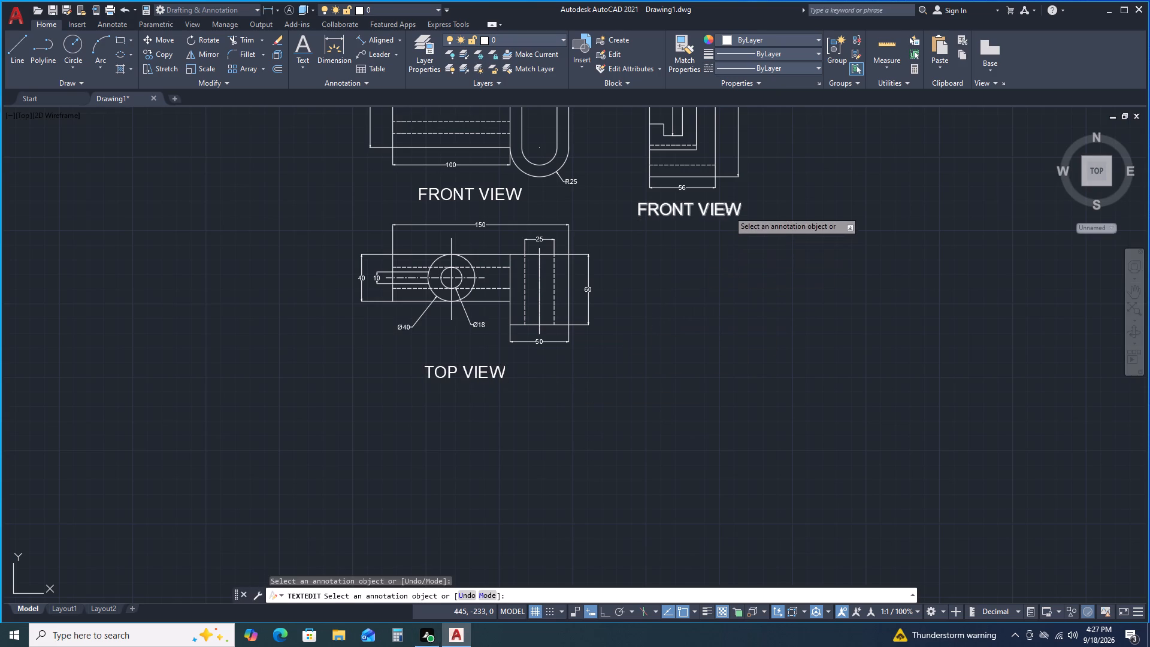
Change the text copy below the side view to read LEFT SIDE VIEW and end text editing.
double_click(728, 211)
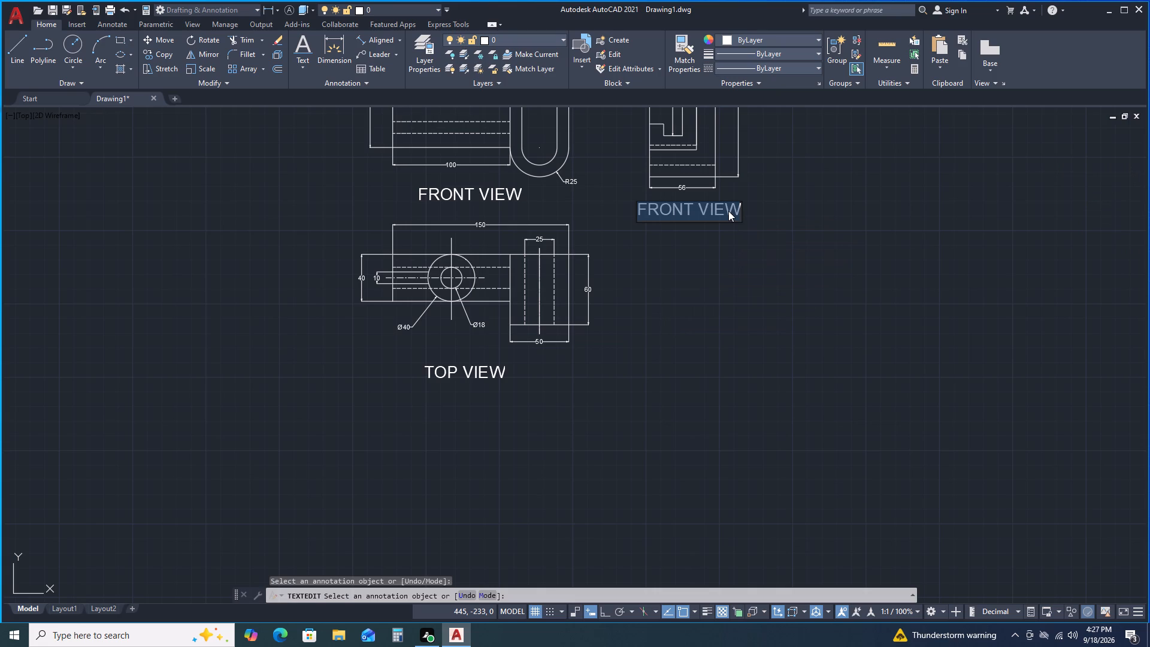
key(l)
key(e)
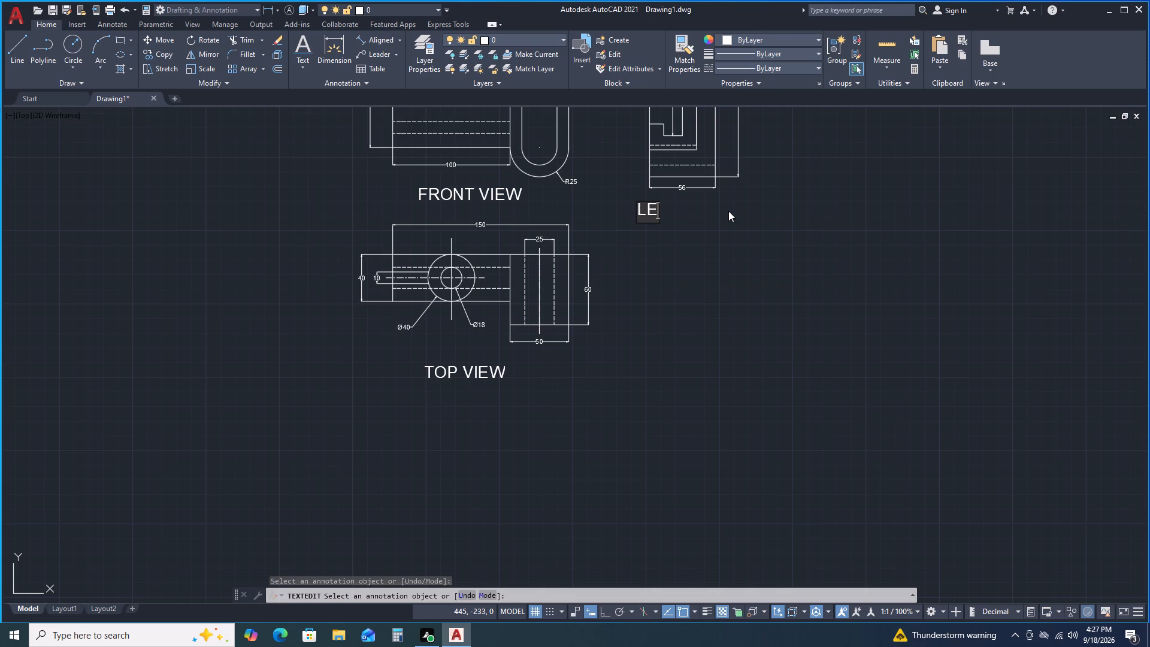
text(FT SIDE VIEW)
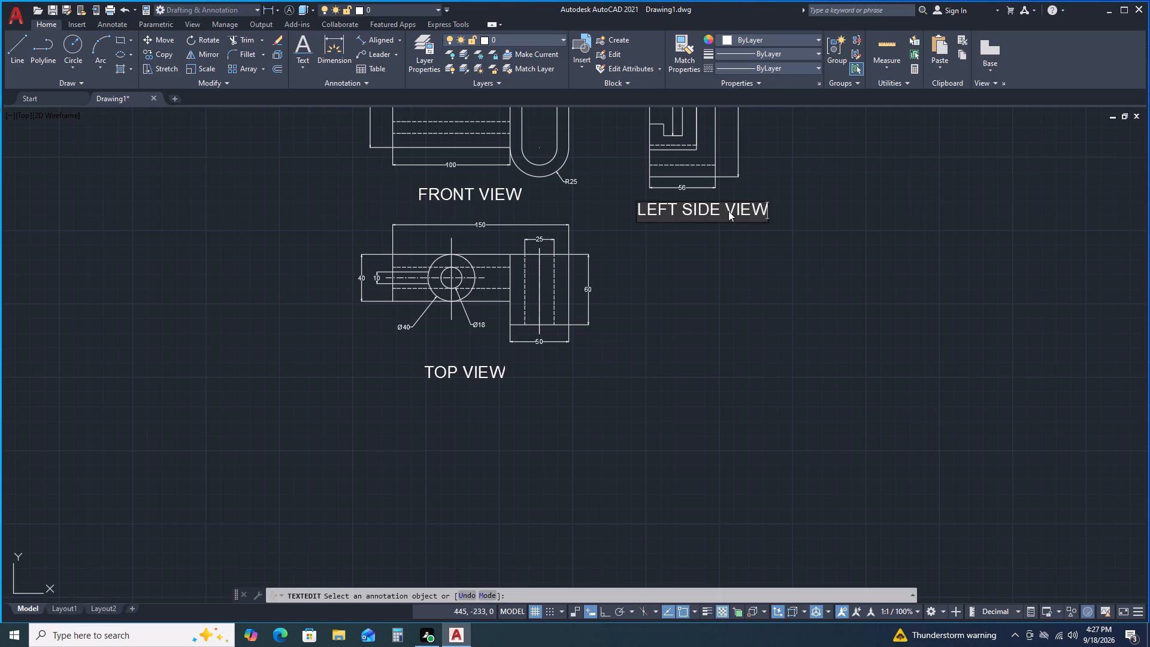
click(706, 245)
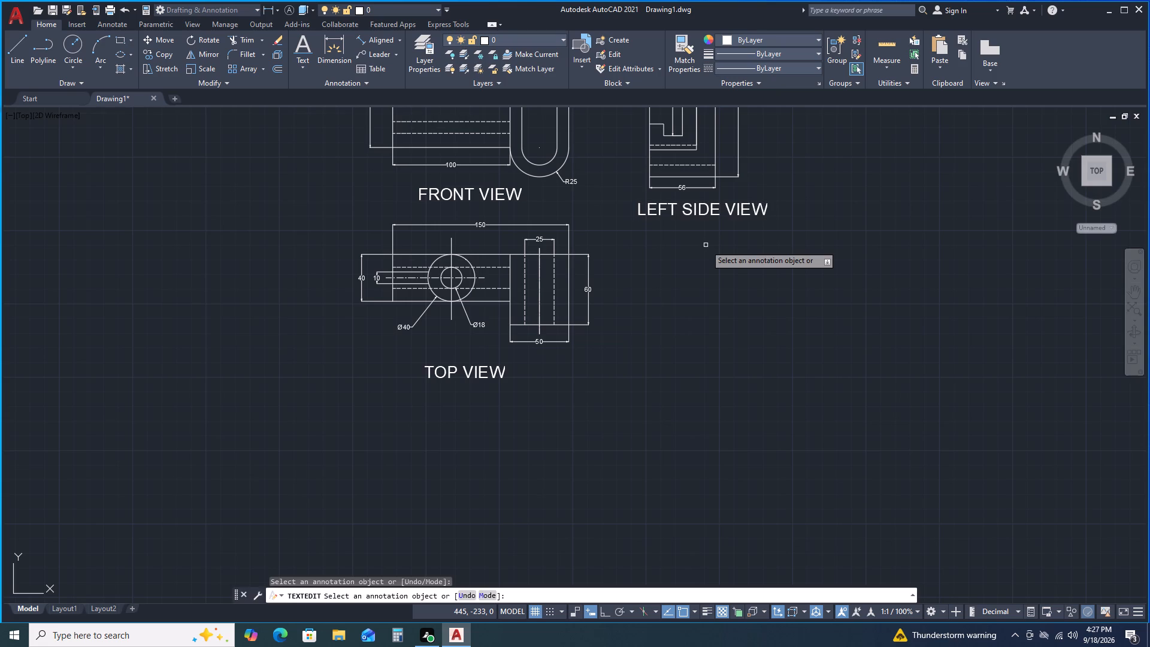
key(Escape)
Examine the three labelled views together with the isometric view above them.
scroll(701, 252, up, 1)
scroll(701, 252, down, 1)
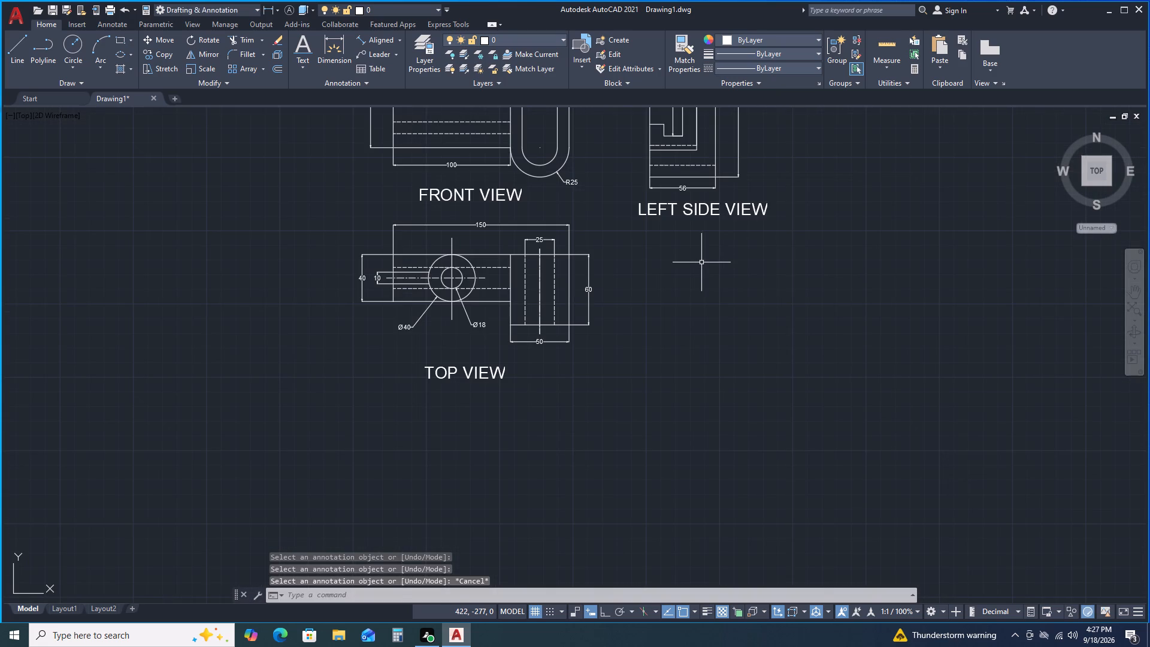
scroll(701, 262, up, 1)
scroll(702, 267, down, 2)
scroll(702, 270, up, 1)
middle_drag(702, 279, 706, 386)
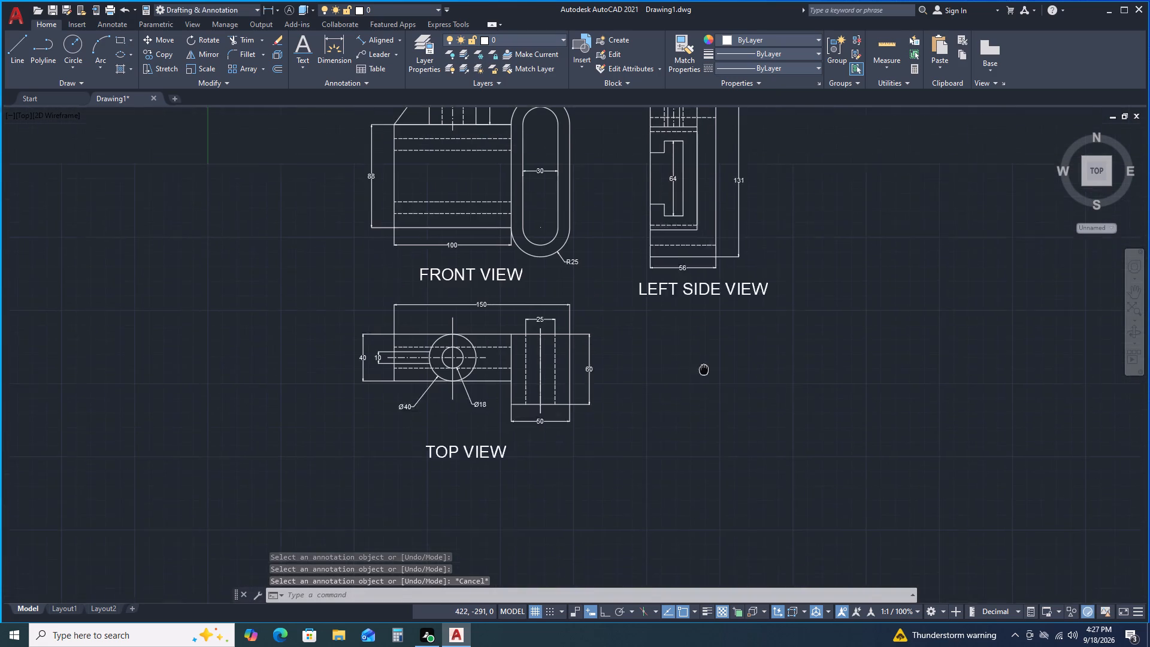
middle_drag(706, 386, 708, 394)
scroll(710, 403, up, 1)
scroll(710, 404, down, 1)
scroll(786, 244, up, 1)
scroll(786, 244, down, 2)
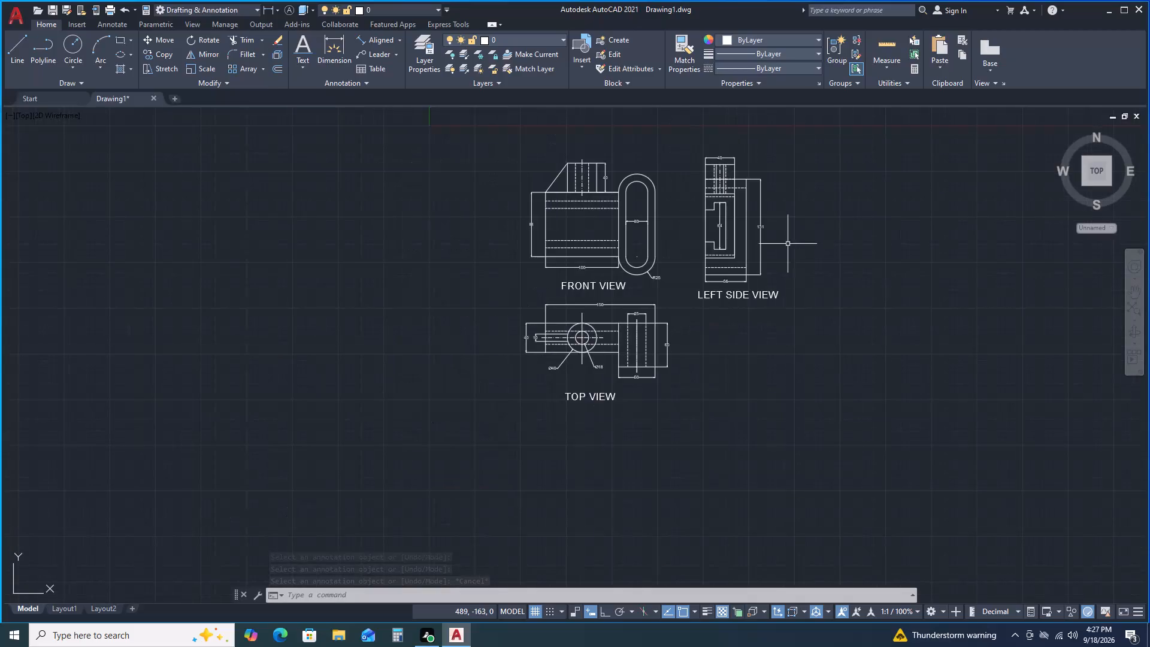
scroll(801, 224, down, 1)
middle_drag(824, 179, 807, 336)
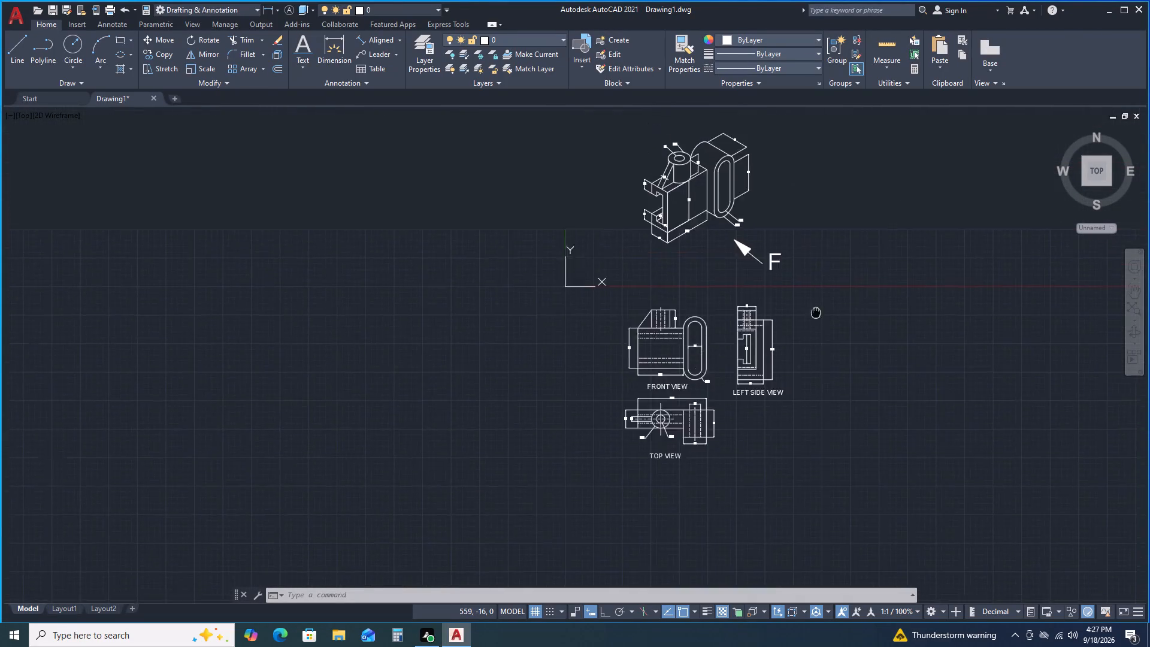
middle_drag(807, 336, 799, 353)
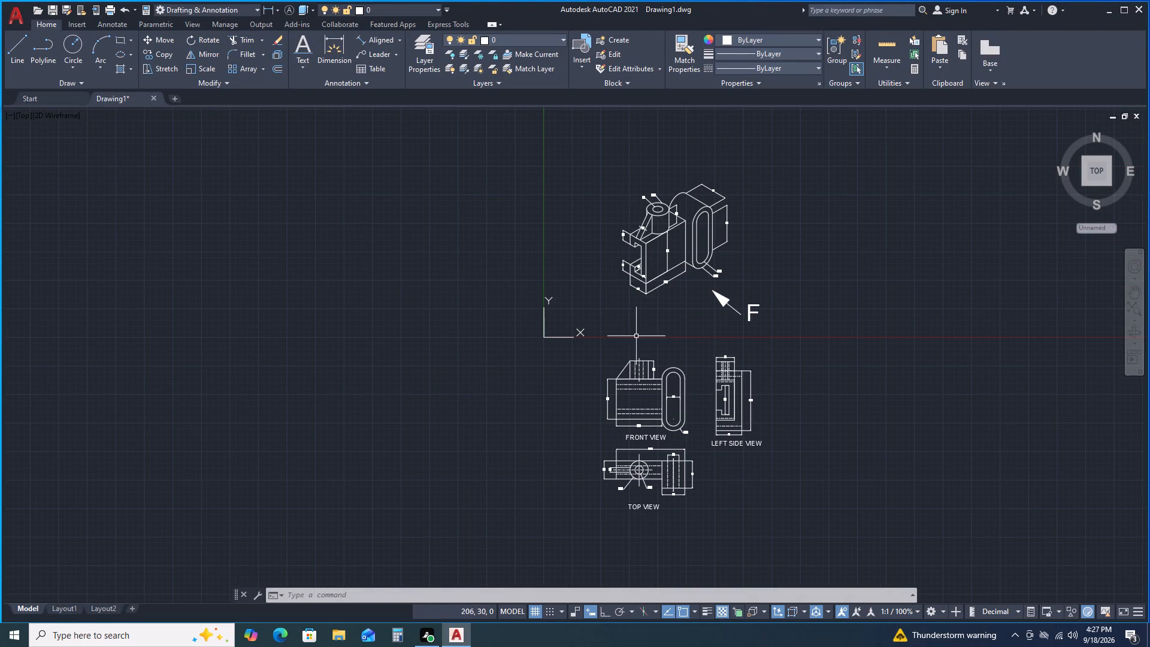
scroll(695, 422, up, 1)
scroll(695, 422, down, 1)
scroll(695, 422, up, 1)
scroll(695, 422, down, 1)
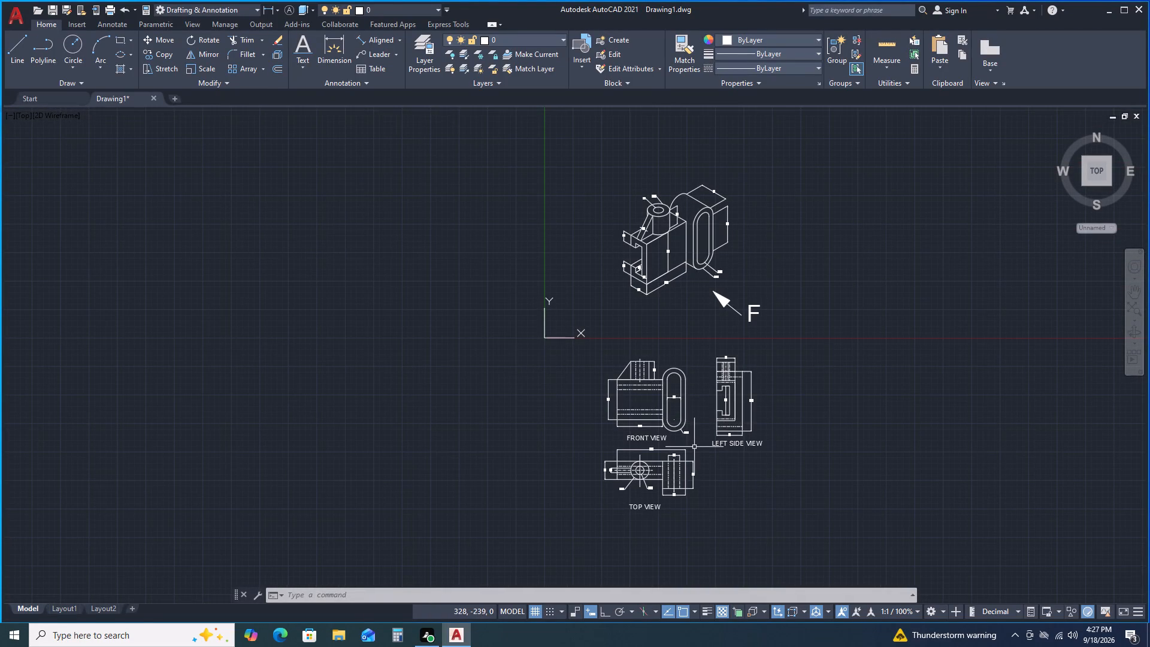
With Ortho on, draw a horizontal line about 254 long between front and top views, continuing vertically up between front and side views to the X-axis level.
scroll(694, 448, up, 1)
scroll(694, 448, down, 1)
scroll(694, 448, up, 2)
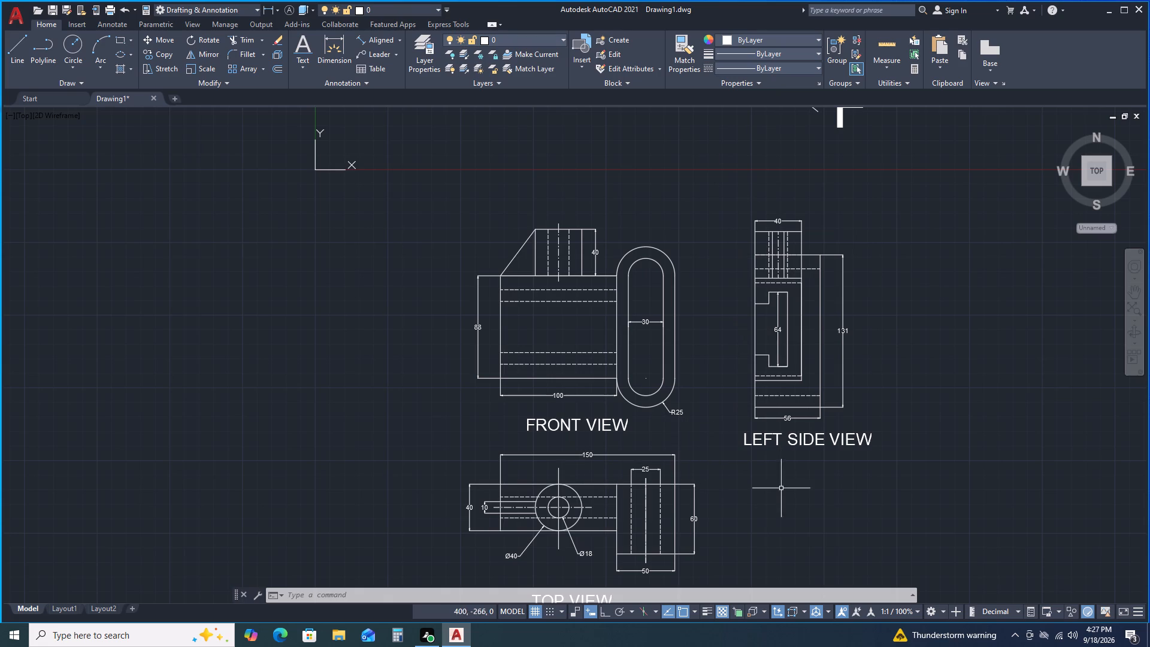
click(10, 50)
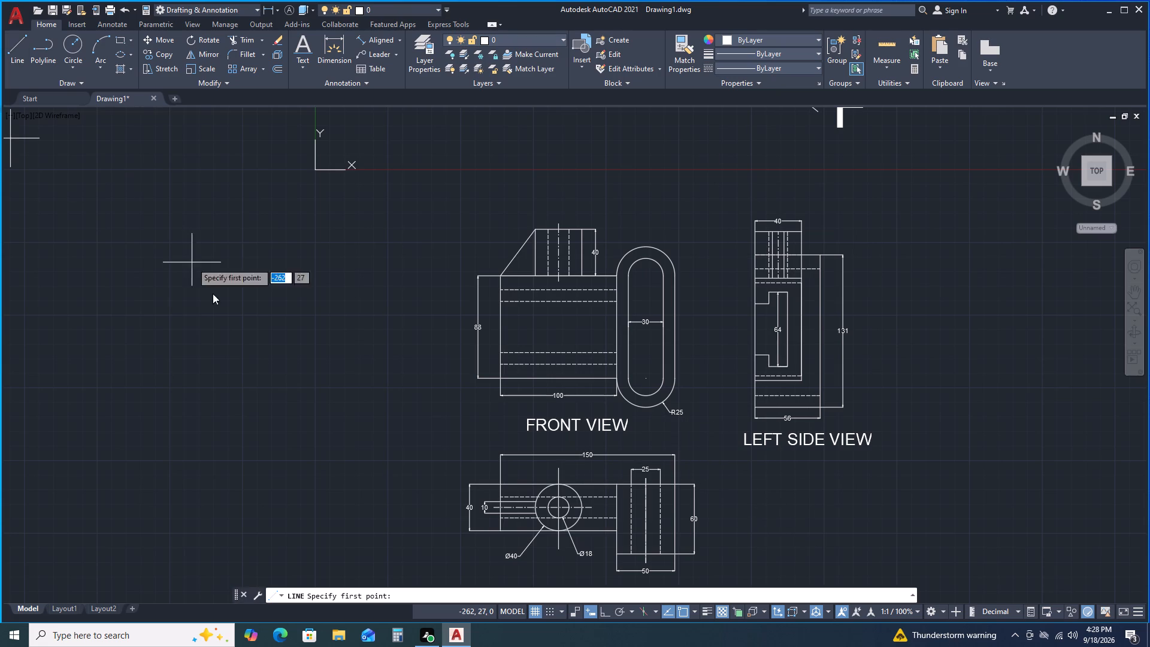
click(435, 444)
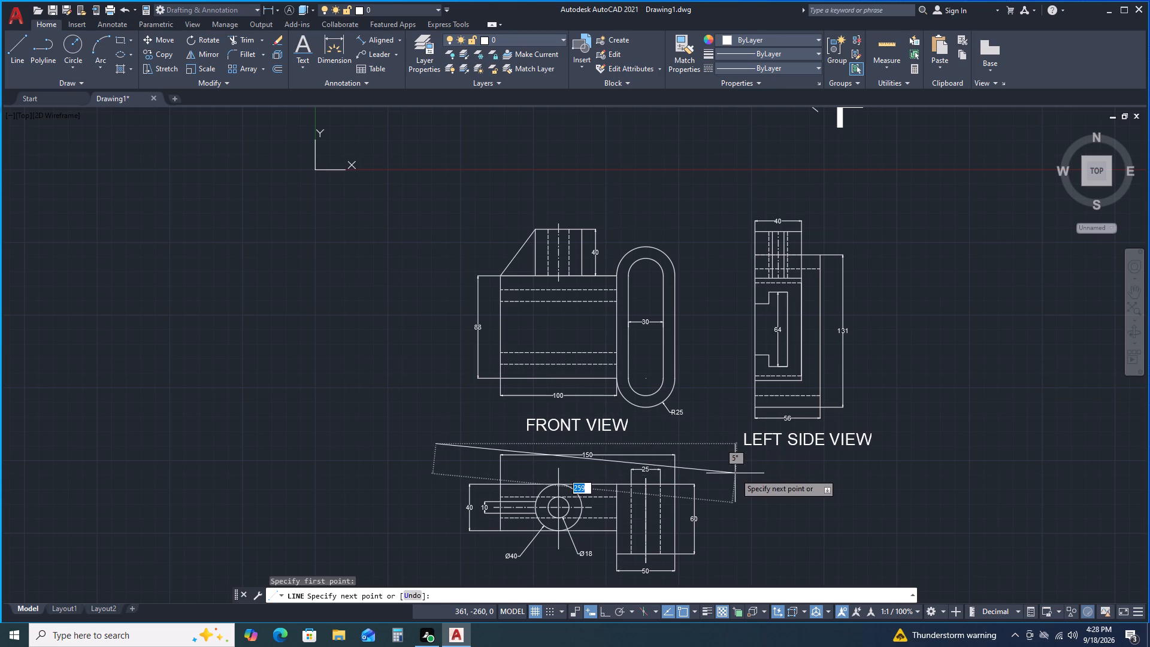
key(F8)
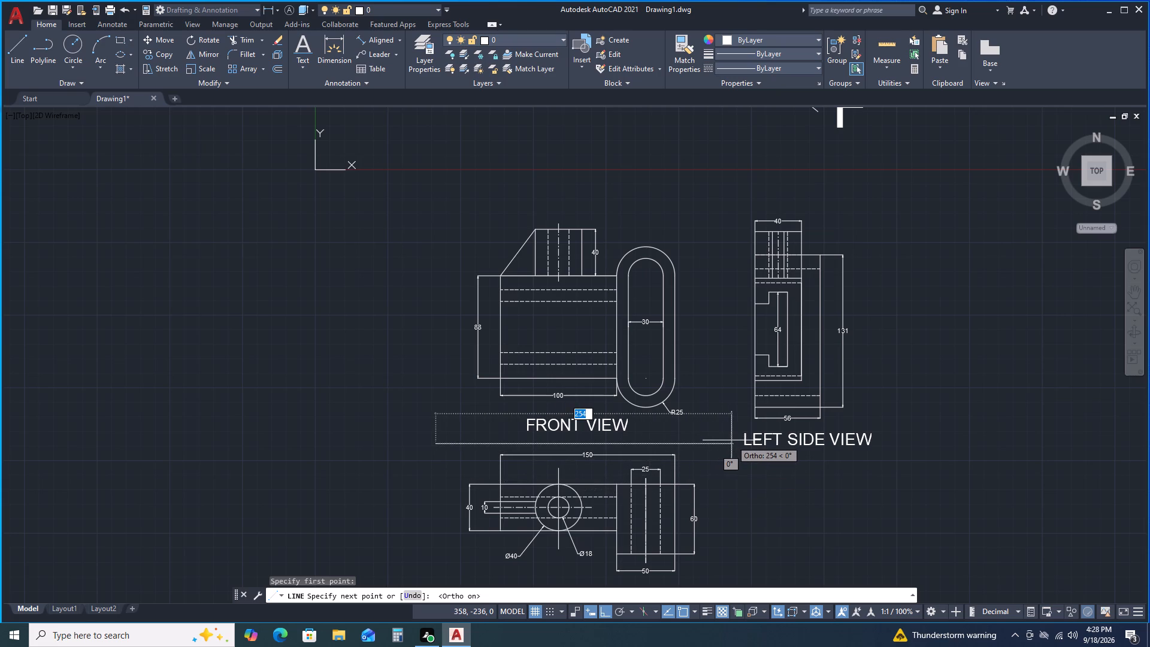
double_click(731, 440)
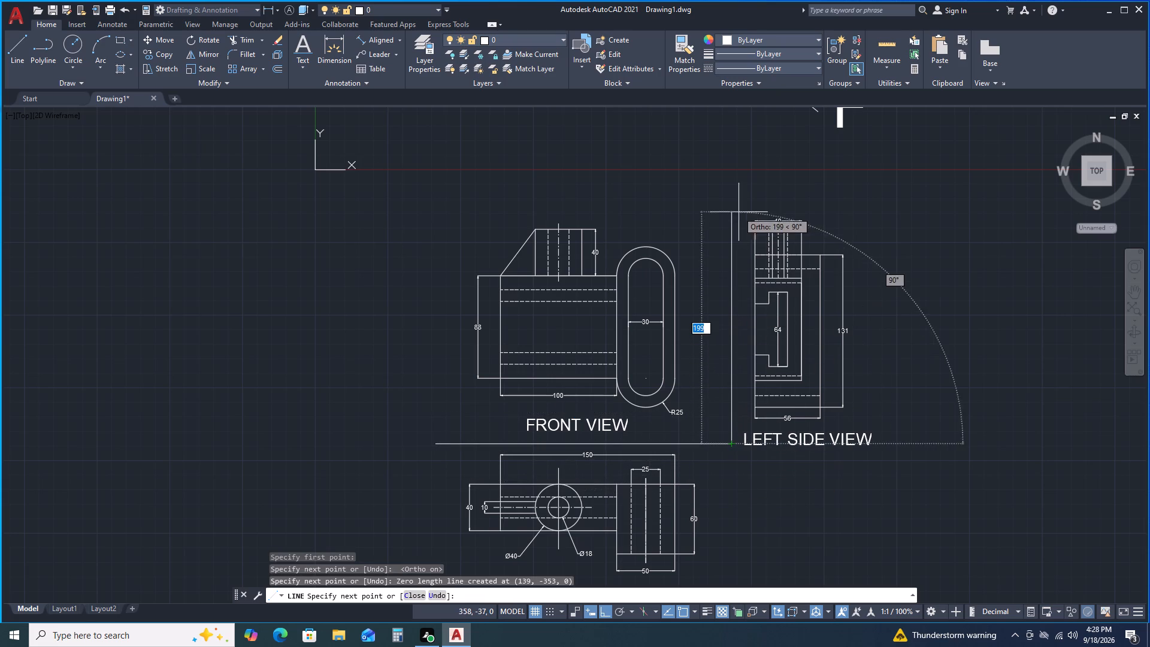
double_click(723, 169)
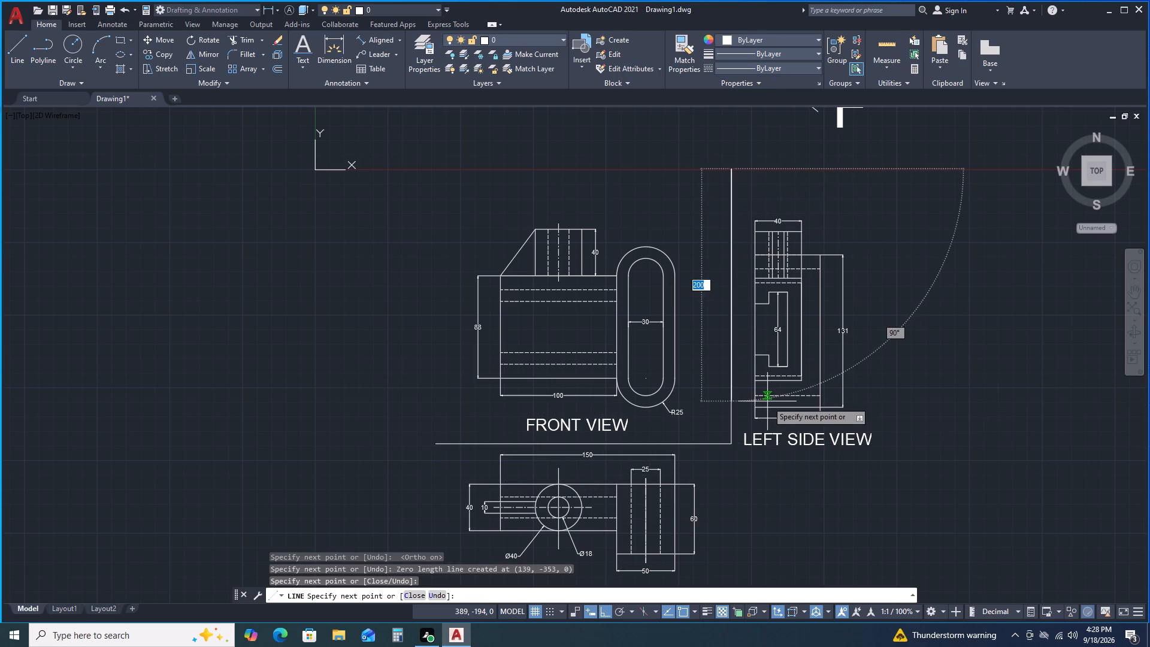
key(space)
key(space)
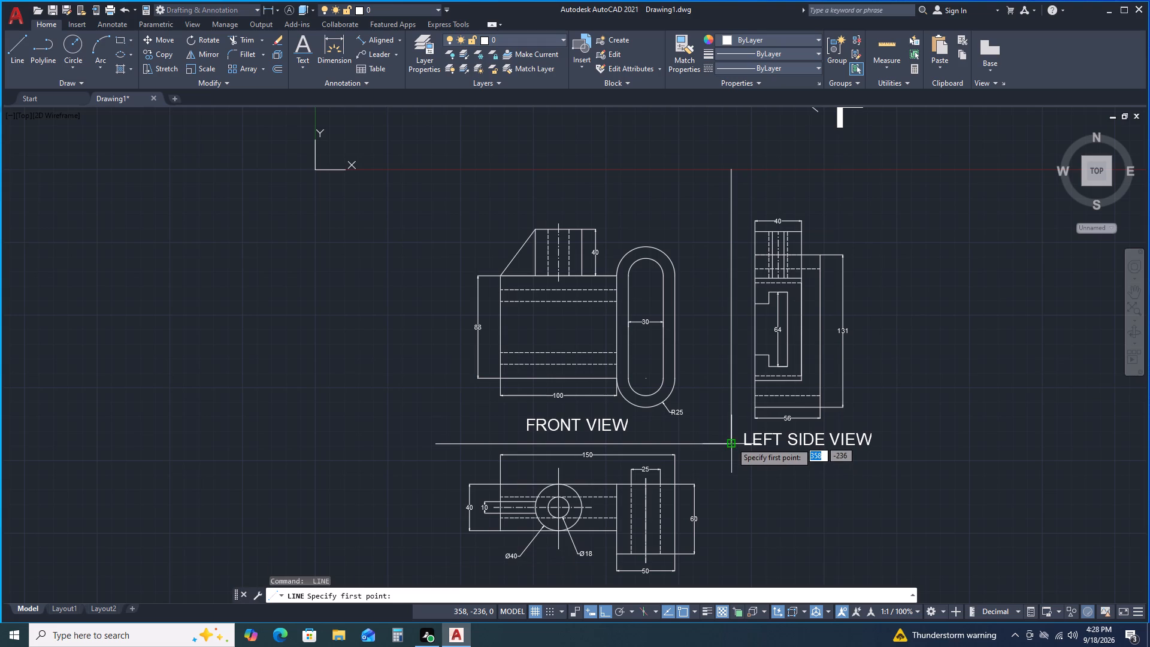
Draw a vertical line from the dividing lines' corner straight down beside the top view, ending below the TOP VIEW label.
double_click(731, 445)
middle_drag(742, 483, 723, 338)
middle_click(723, 320)
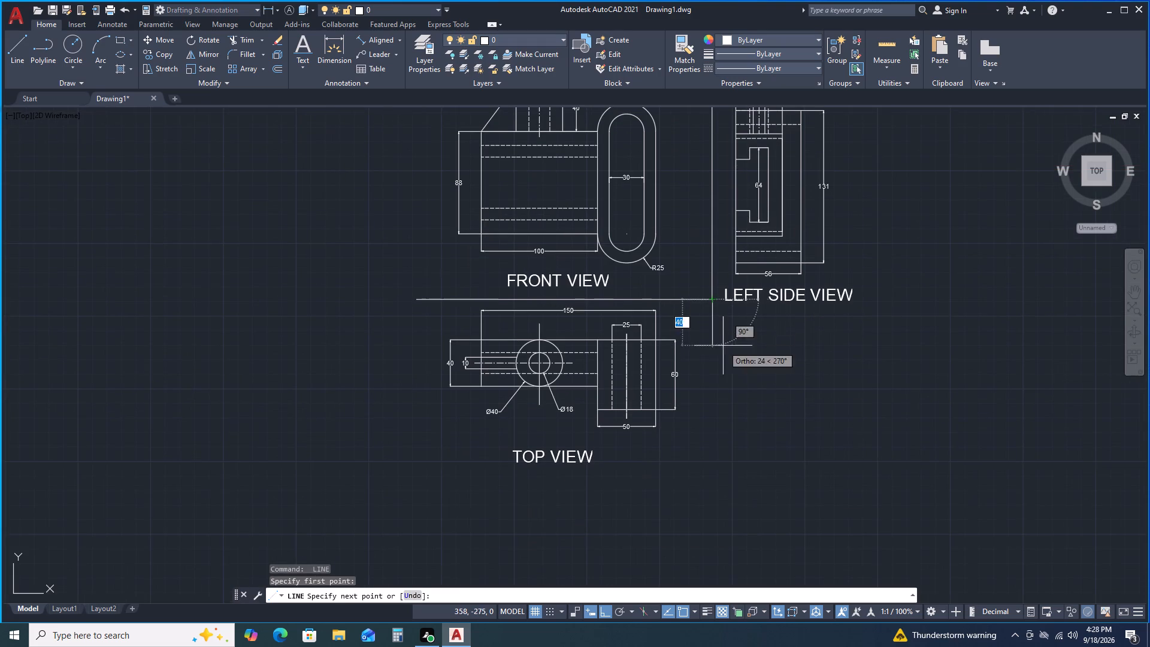
double_click(703, 519)
key(space)
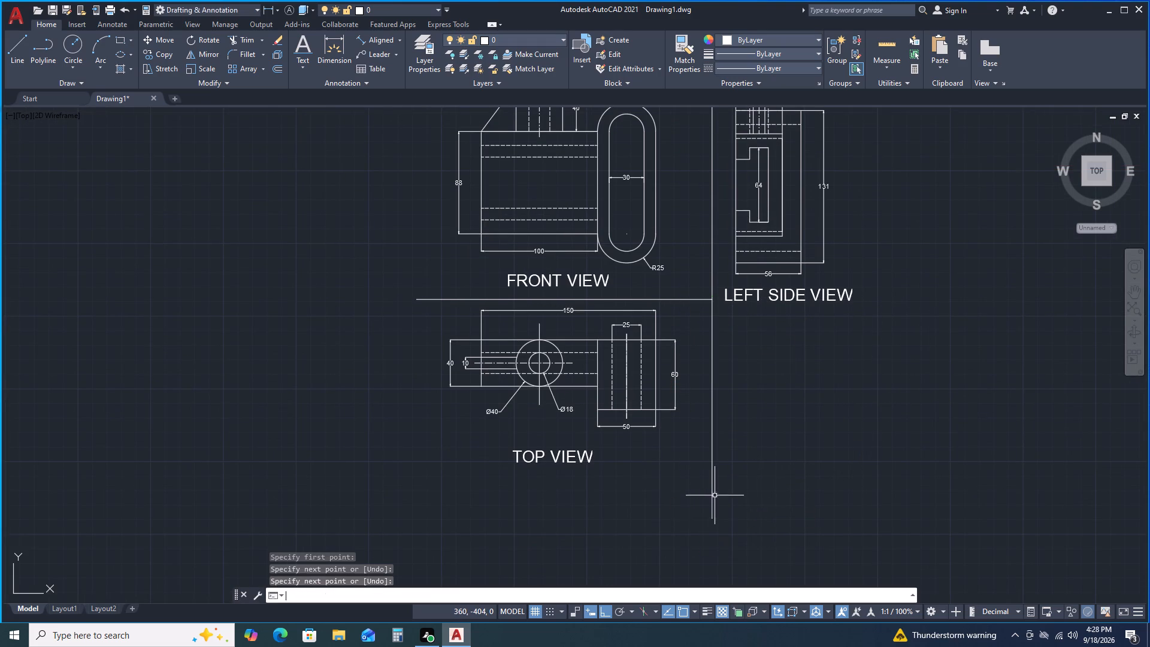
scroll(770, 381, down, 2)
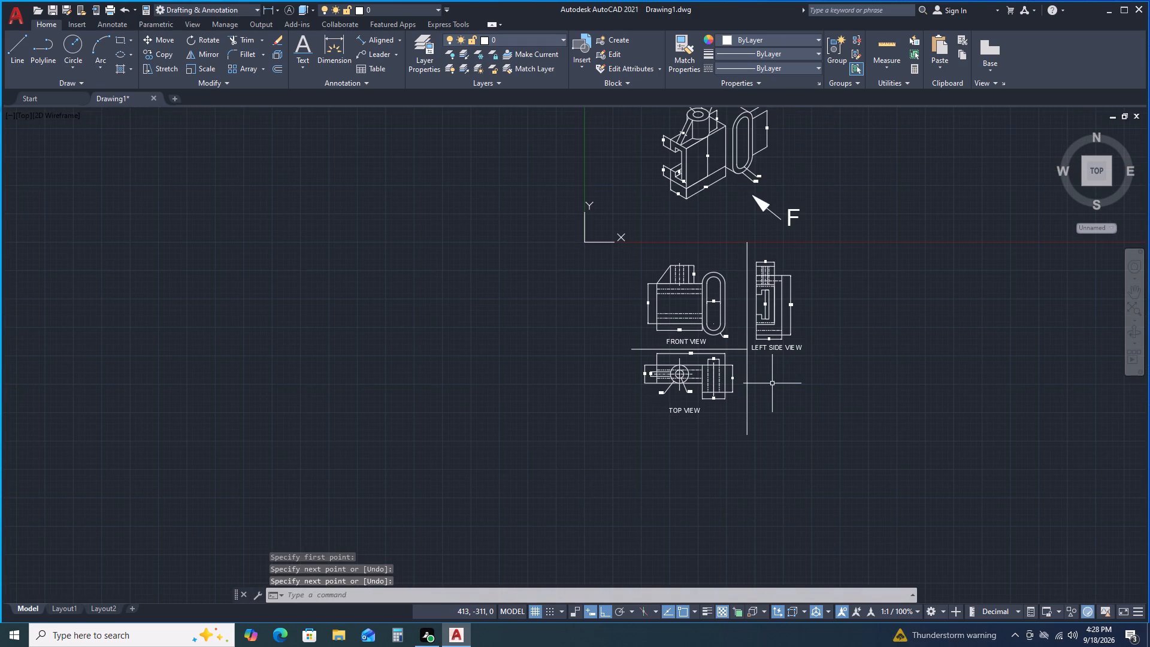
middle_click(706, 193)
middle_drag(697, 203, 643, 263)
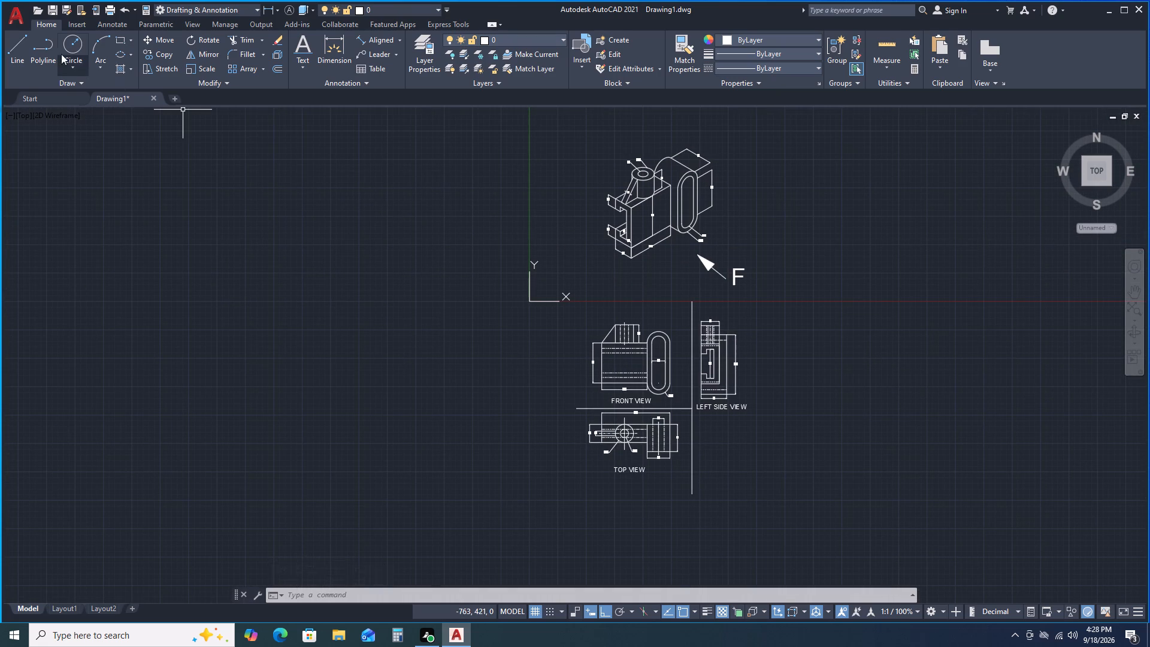
Save the drawing in Documents as 11721 18-SEP.
double_click(13, 19)
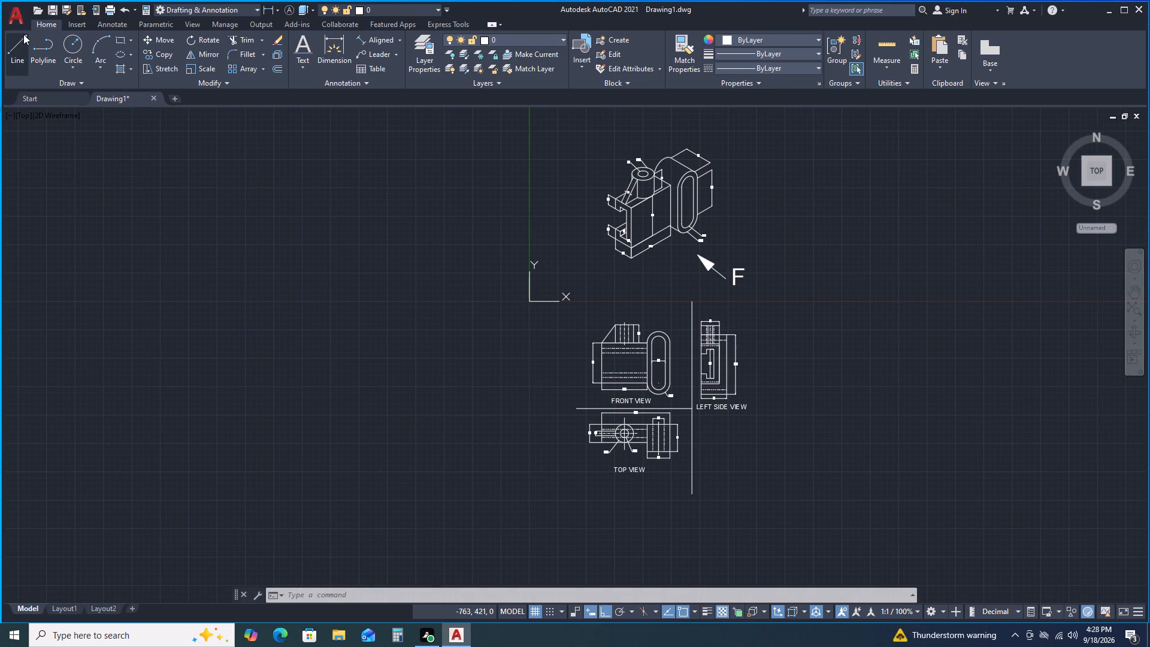
key(ctrl+s)
text(11721)
key(space)
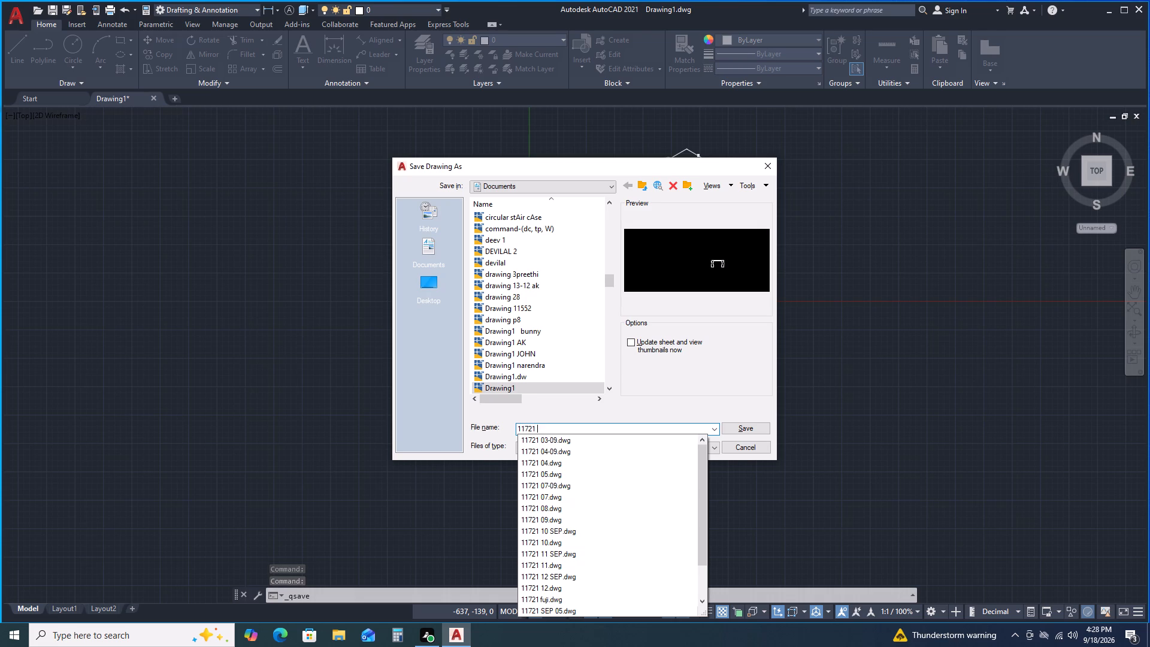
text(18)
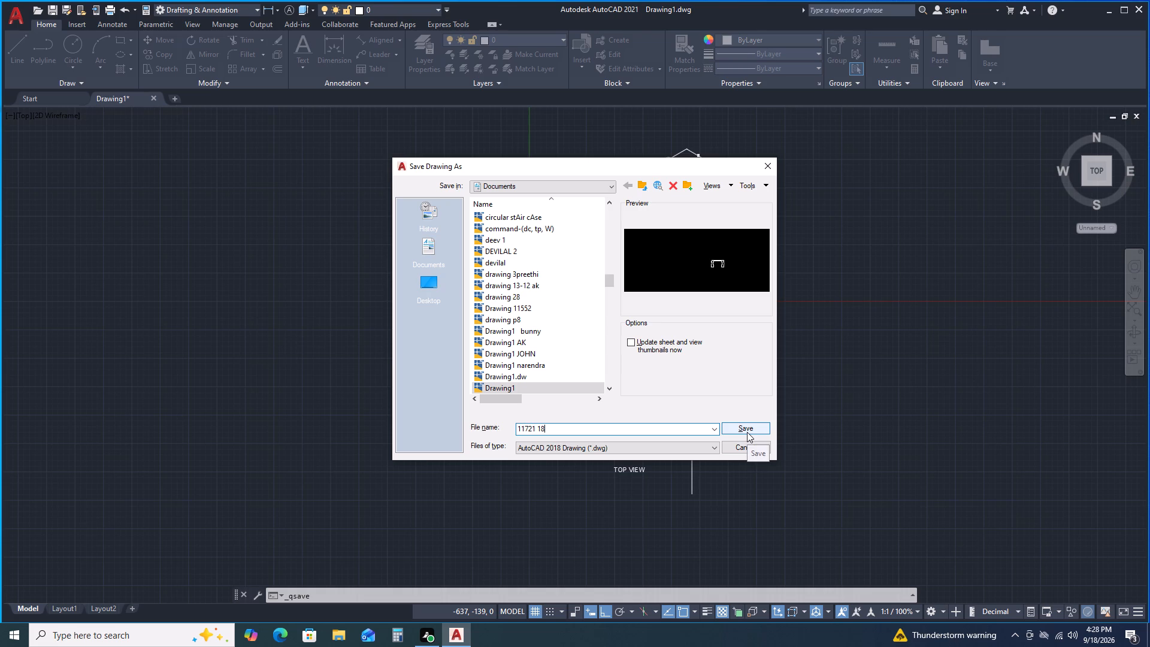
text(-SEP)
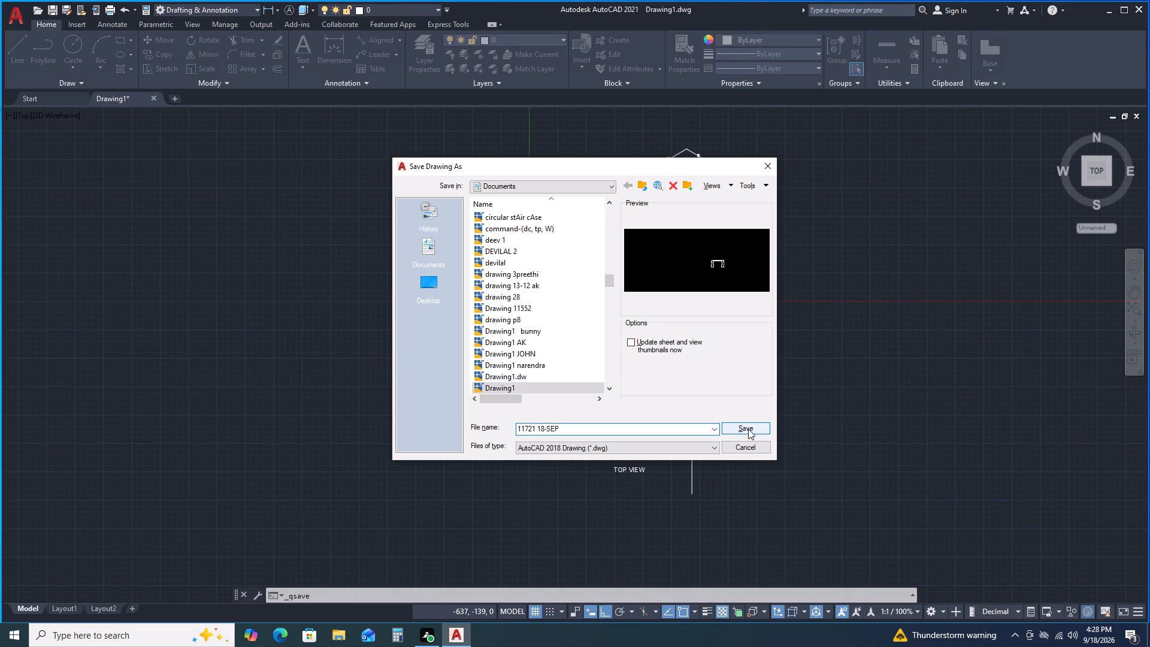
double_click(736, 425)
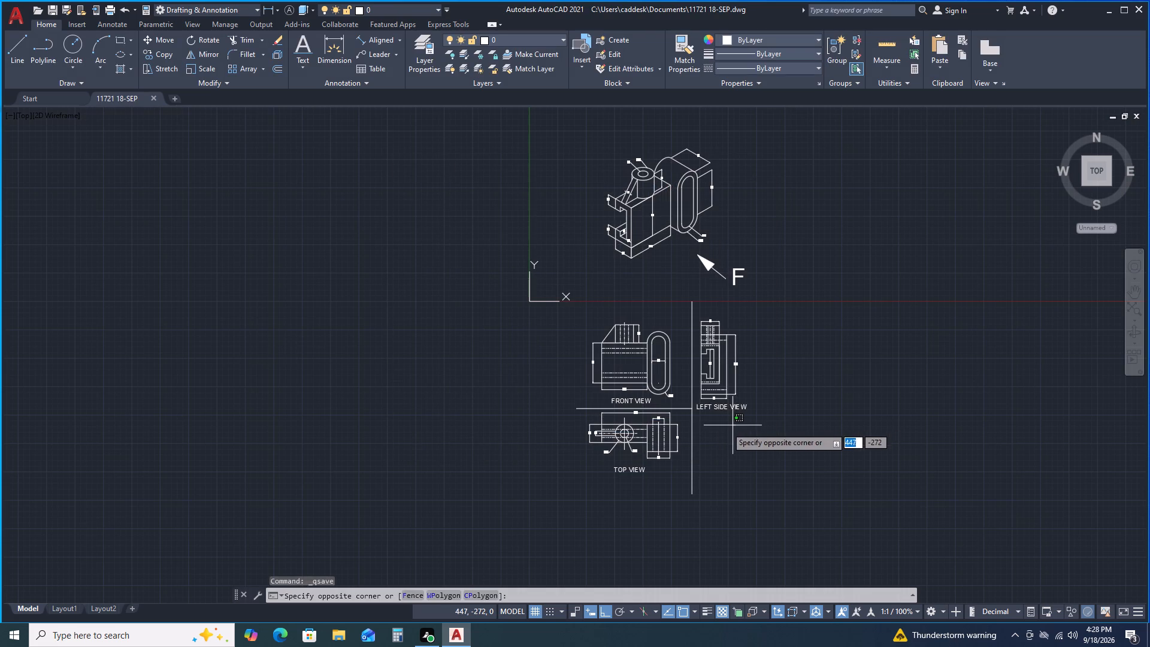
key(Escape)
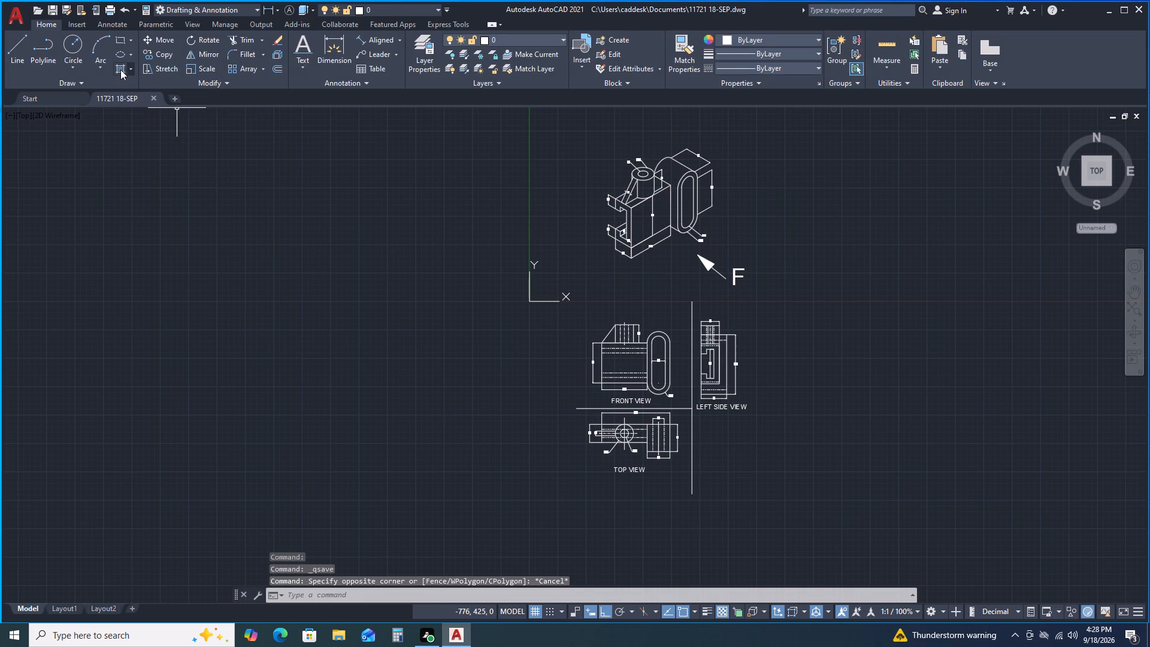
Start a solid hatch in colour 173,221,247 and fill the isometric slotted end's curved outer surface and its face around the slot.
click(120, 69)
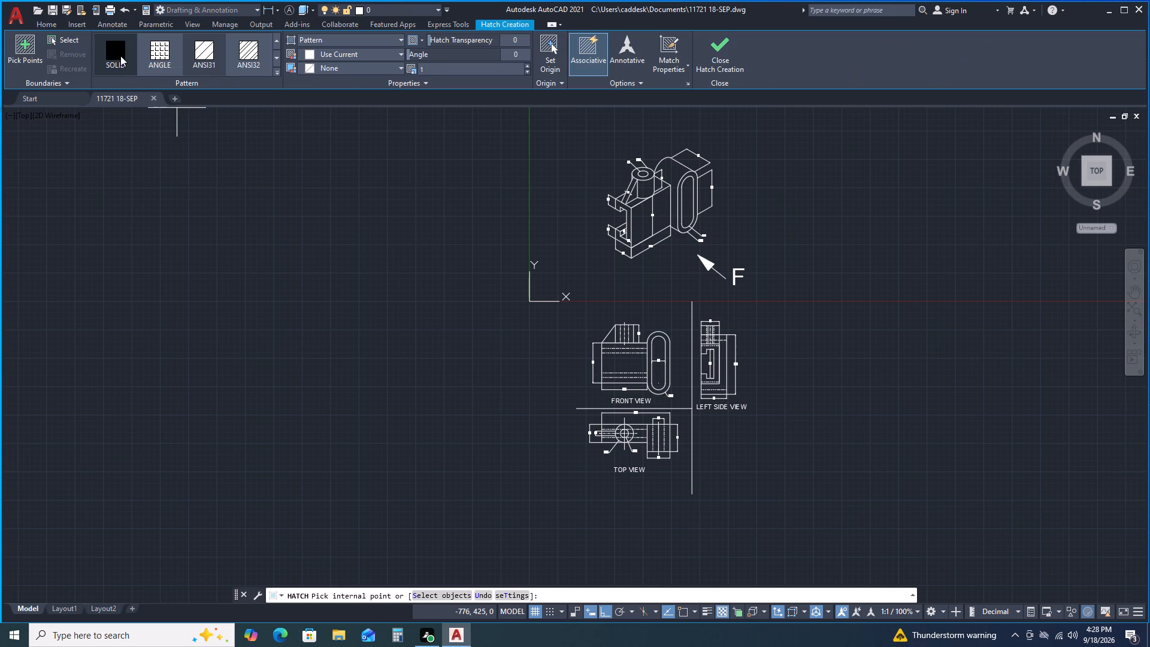
double_click(120, 55)
click(382, 53)
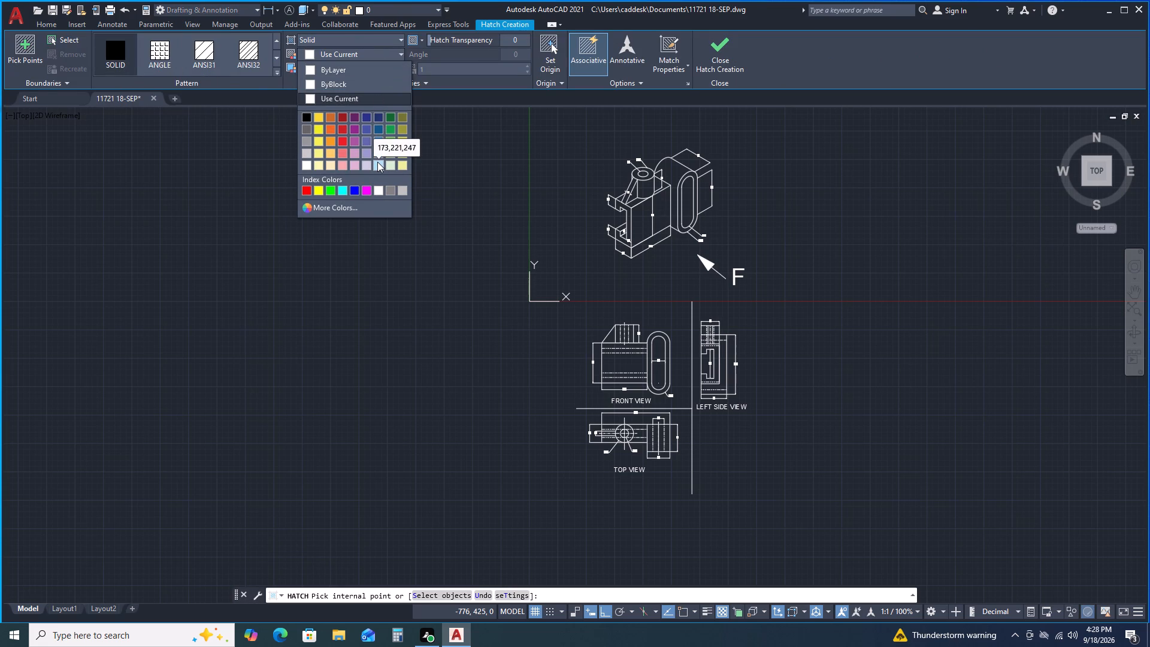
double_click(377, 161)
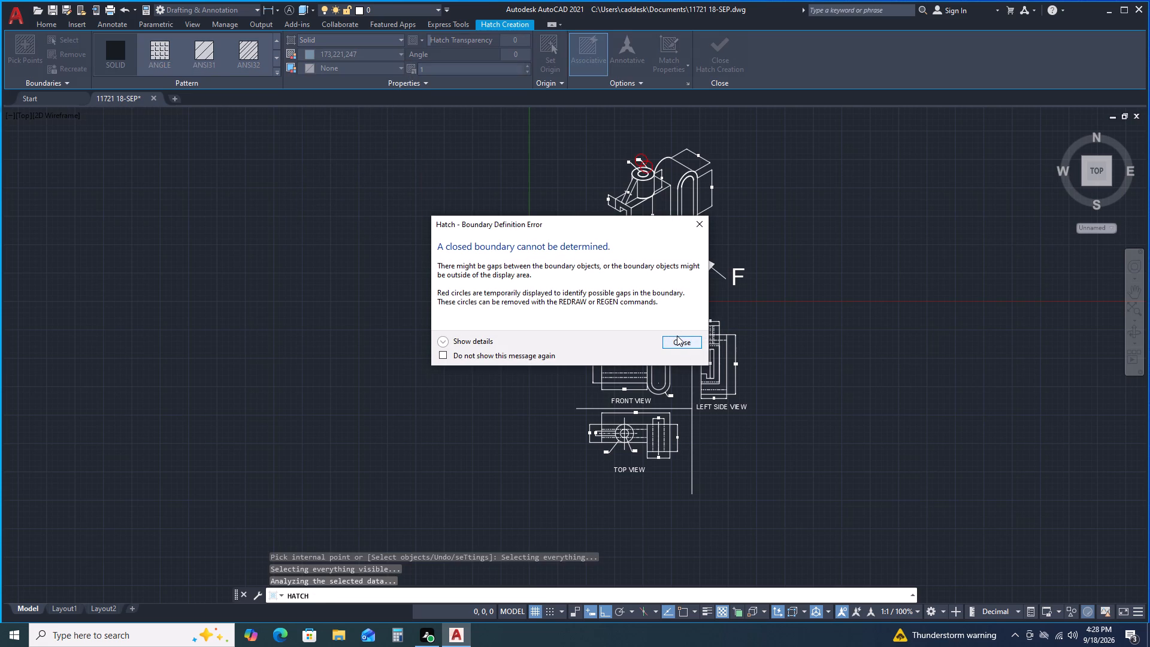
click(679, 342)
scroll(661, 205, down, 1)
scroll(661, 202, up, 1)
scroll(662, 201, down, 1)
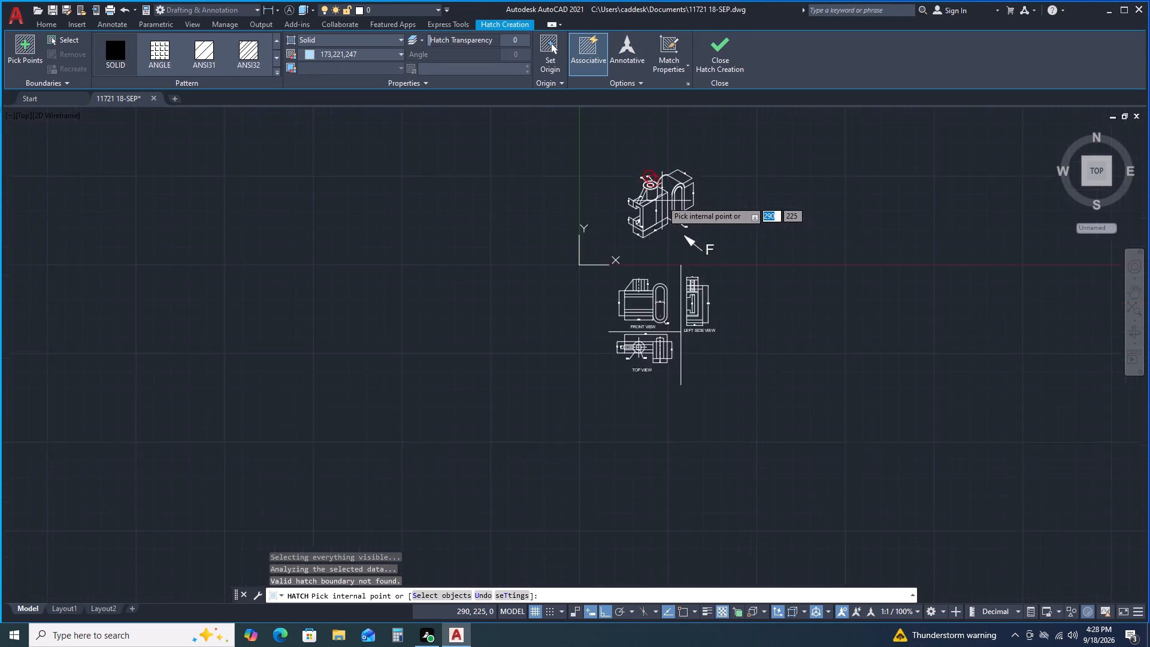
scroll(662, 201, up, 1)
scroll(653, 177, down, 1)
scroll(653, 177, up, 4)
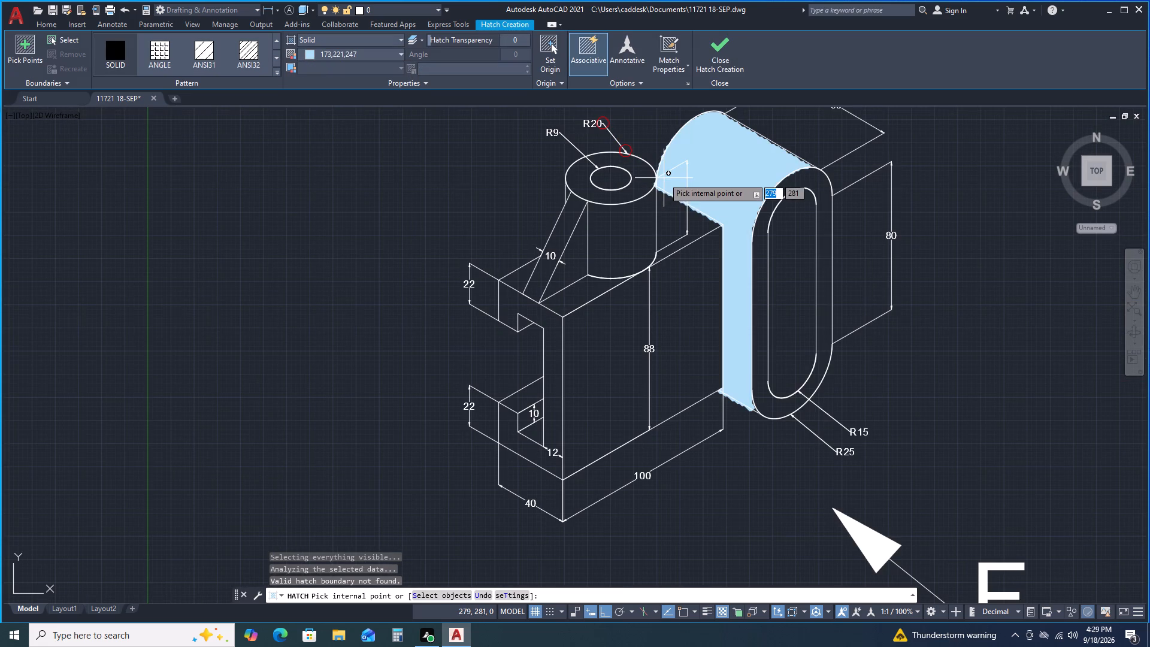
double_click(739, 175)
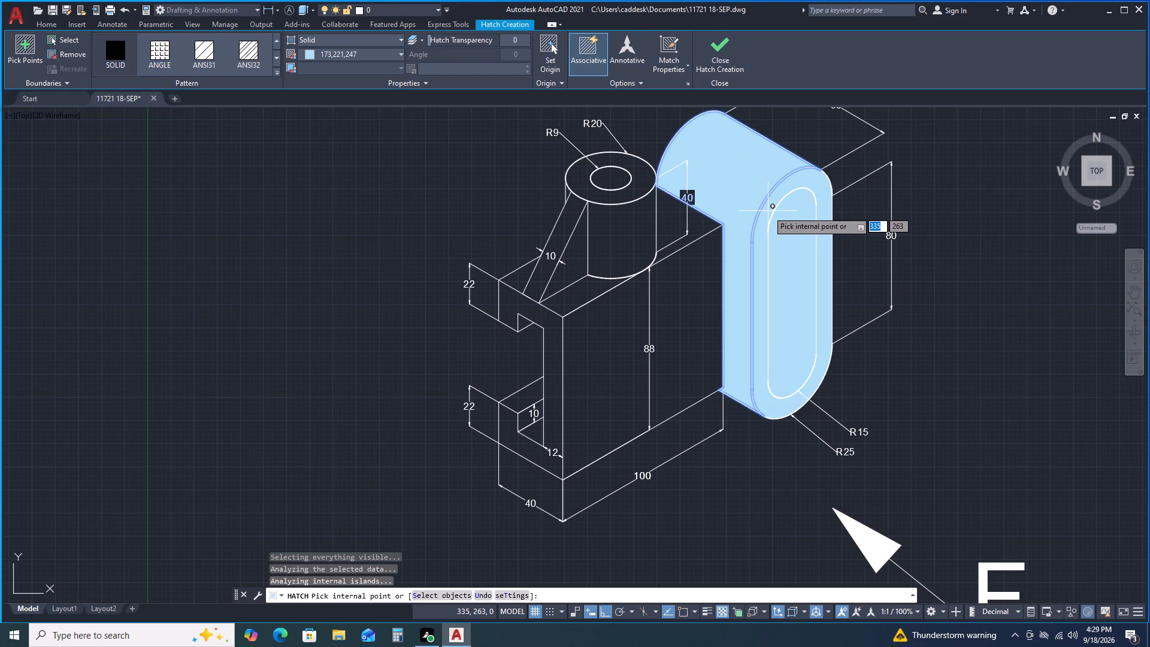
click(768, 211)
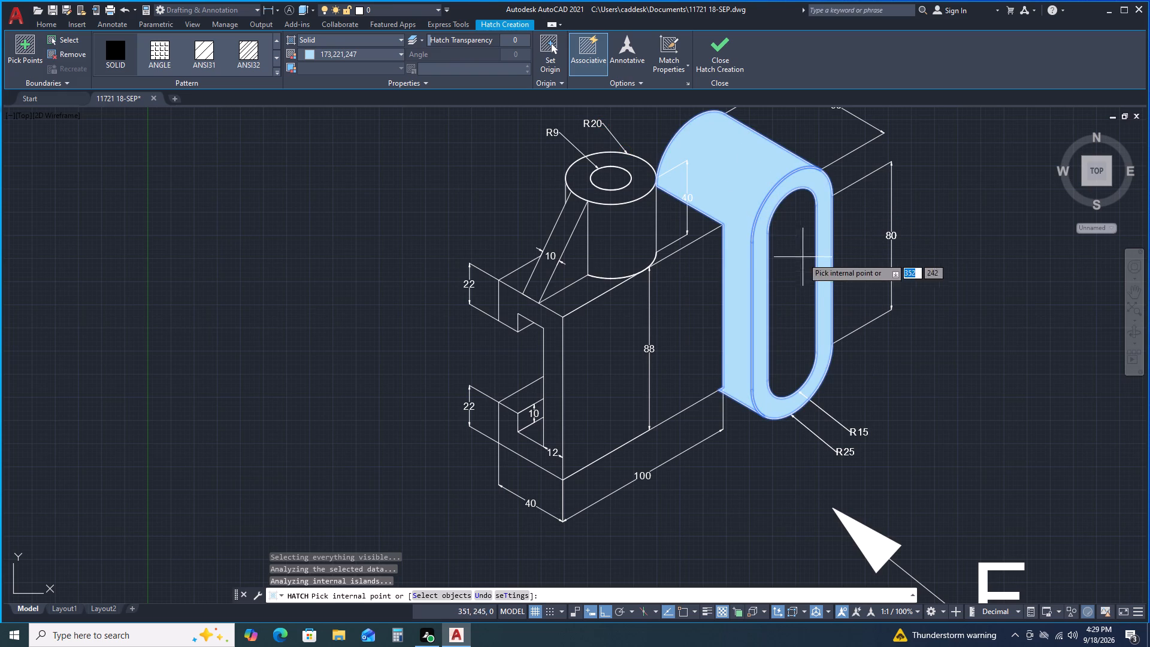
With the same hatch, fill the isometric block's large 88-high face, the top face beside the cylindrical boss and the boss's side.
double_click(688, 344)
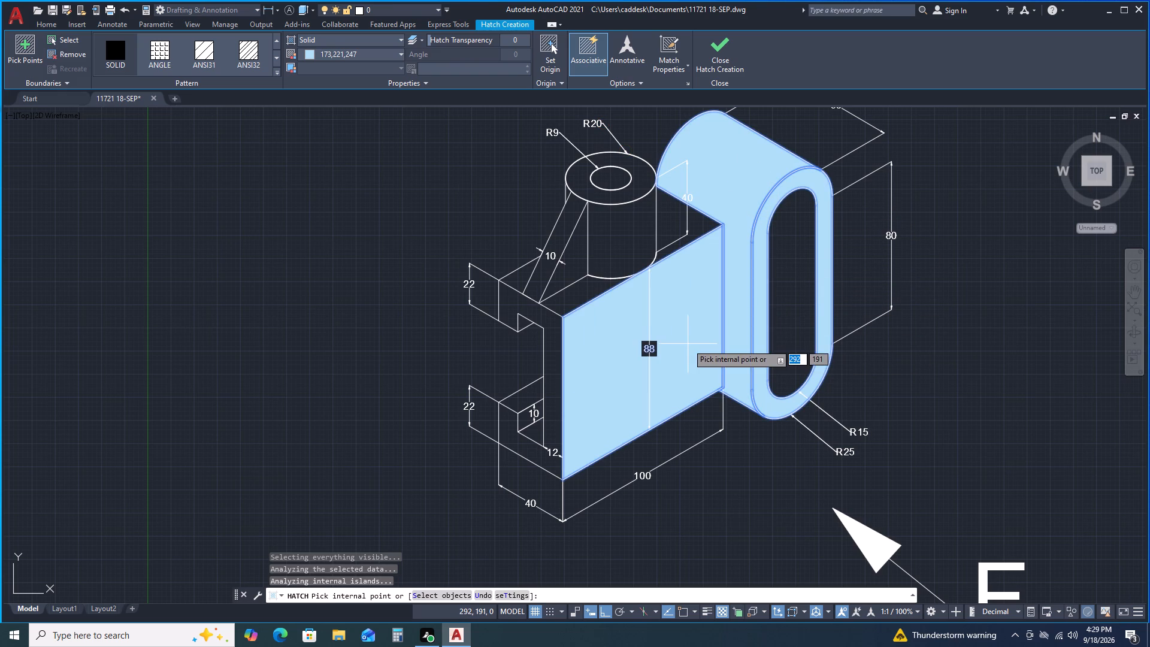
double_click(664, 233)
click(616, 260)
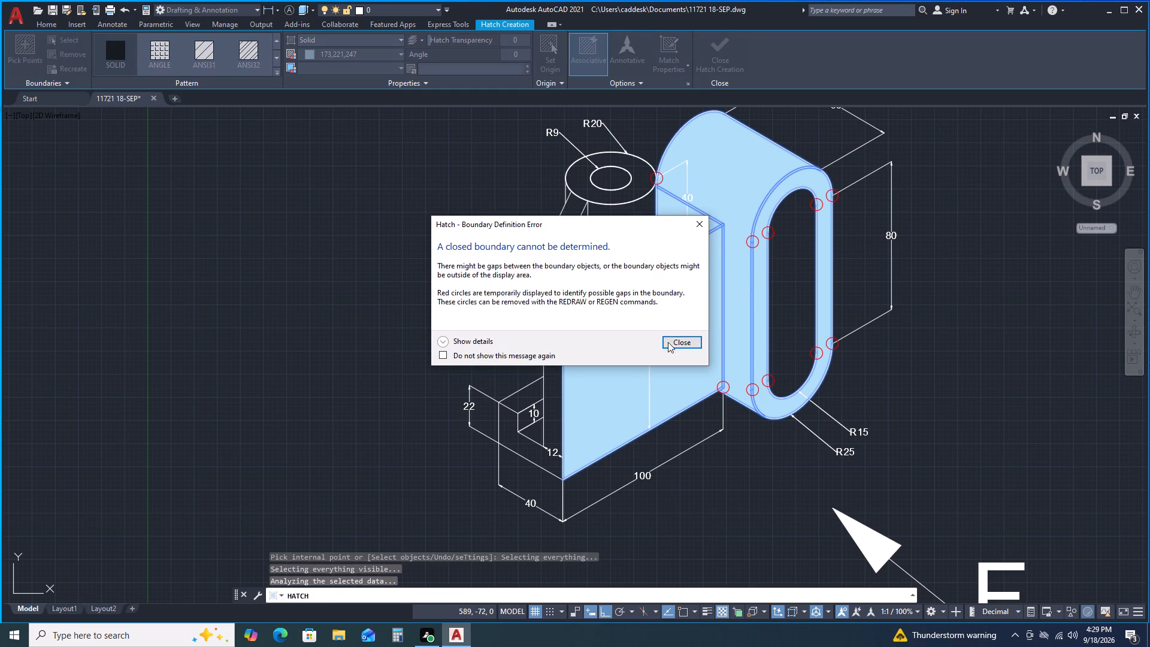
click(668, 343)
click(621, 265)
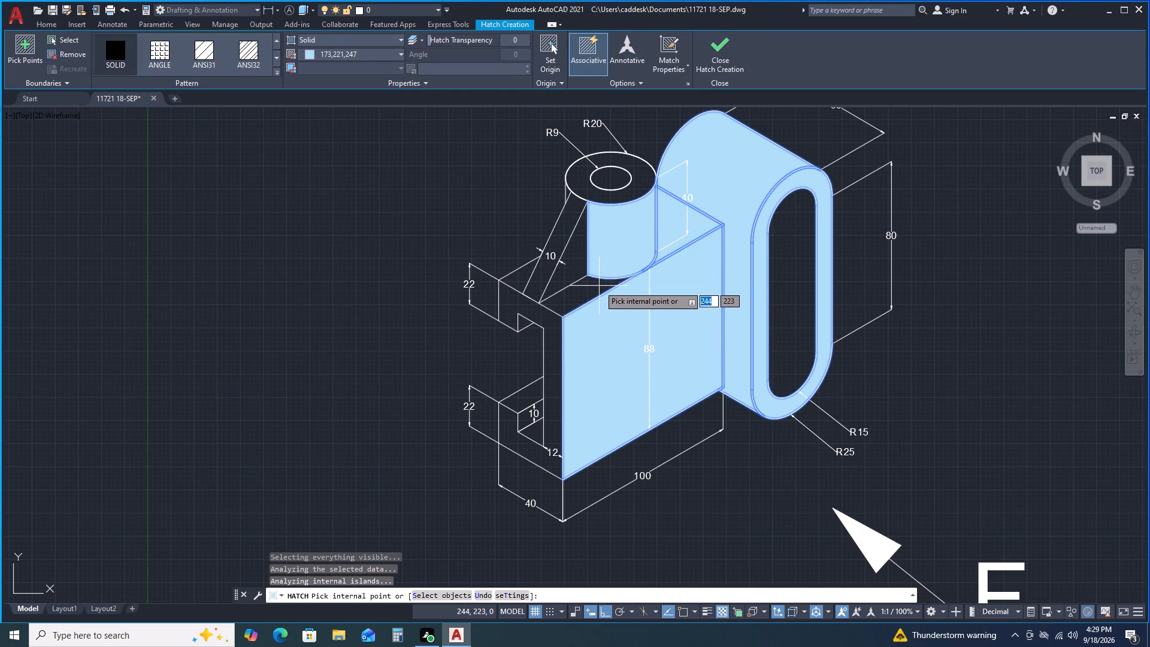
click(599, 286)
double_click(677, 345)
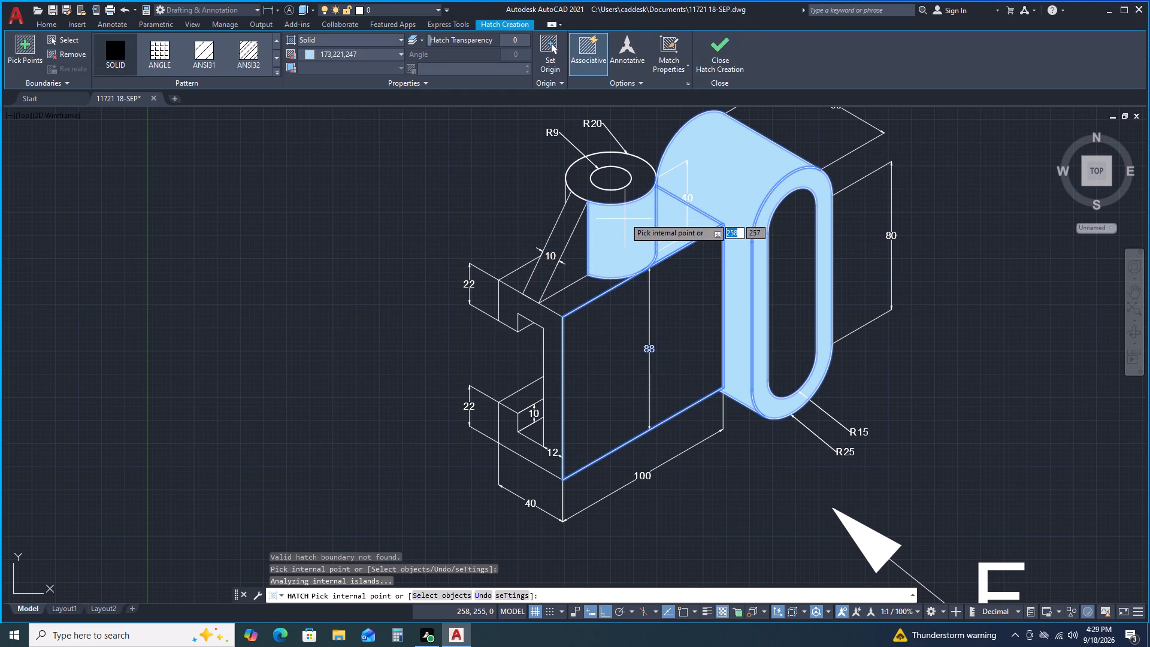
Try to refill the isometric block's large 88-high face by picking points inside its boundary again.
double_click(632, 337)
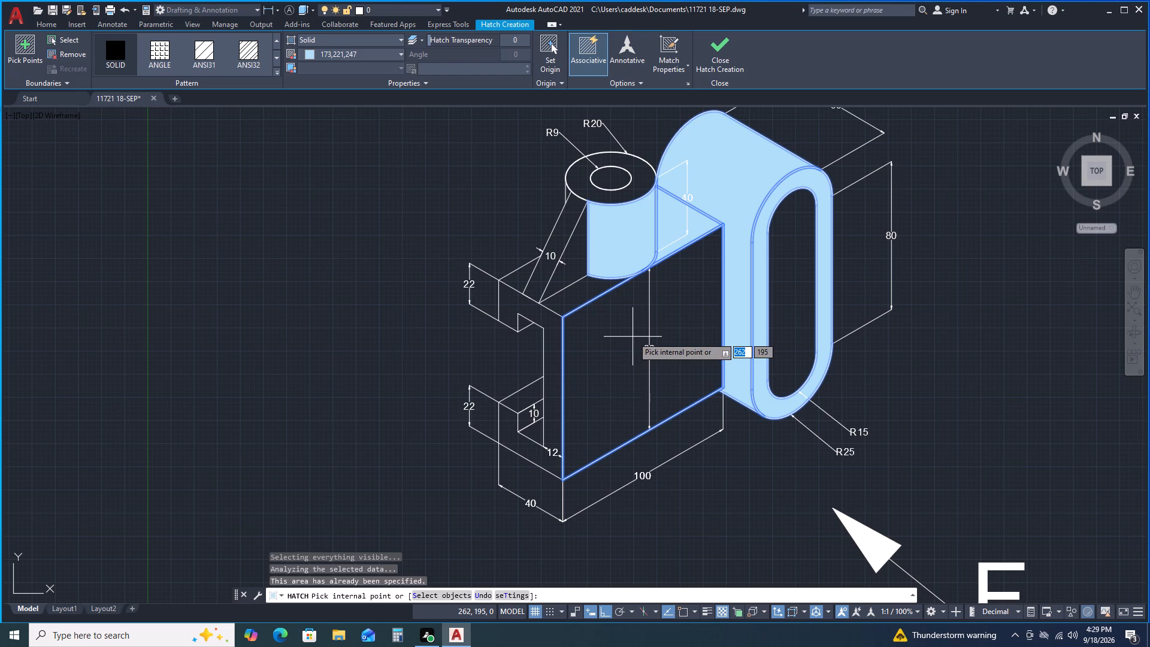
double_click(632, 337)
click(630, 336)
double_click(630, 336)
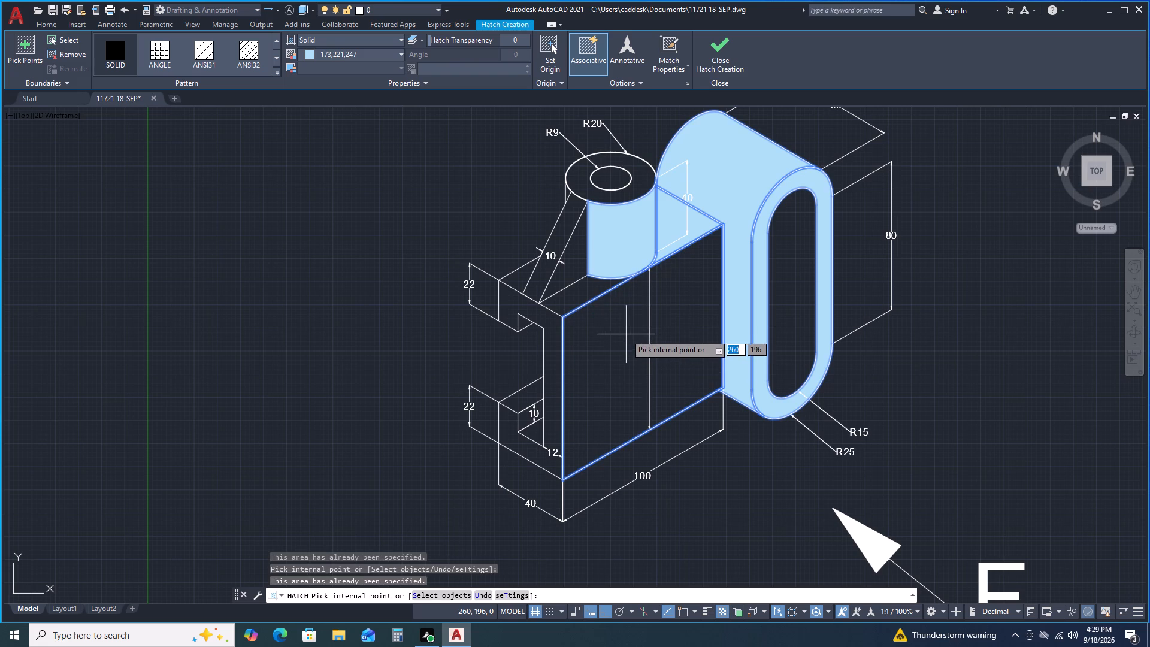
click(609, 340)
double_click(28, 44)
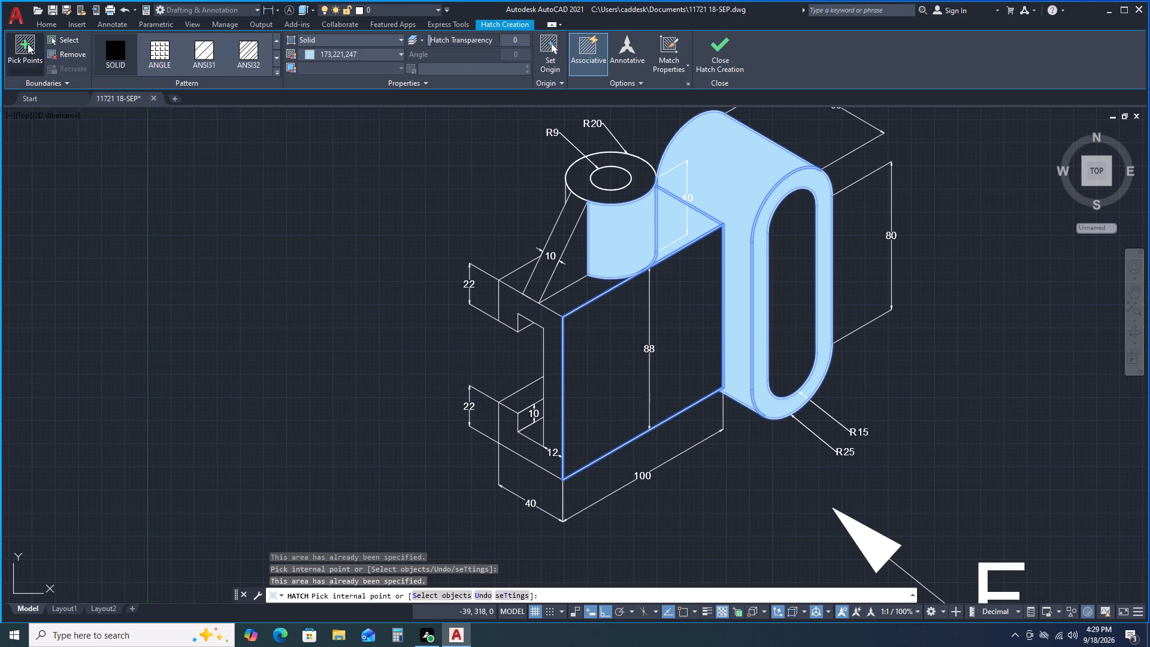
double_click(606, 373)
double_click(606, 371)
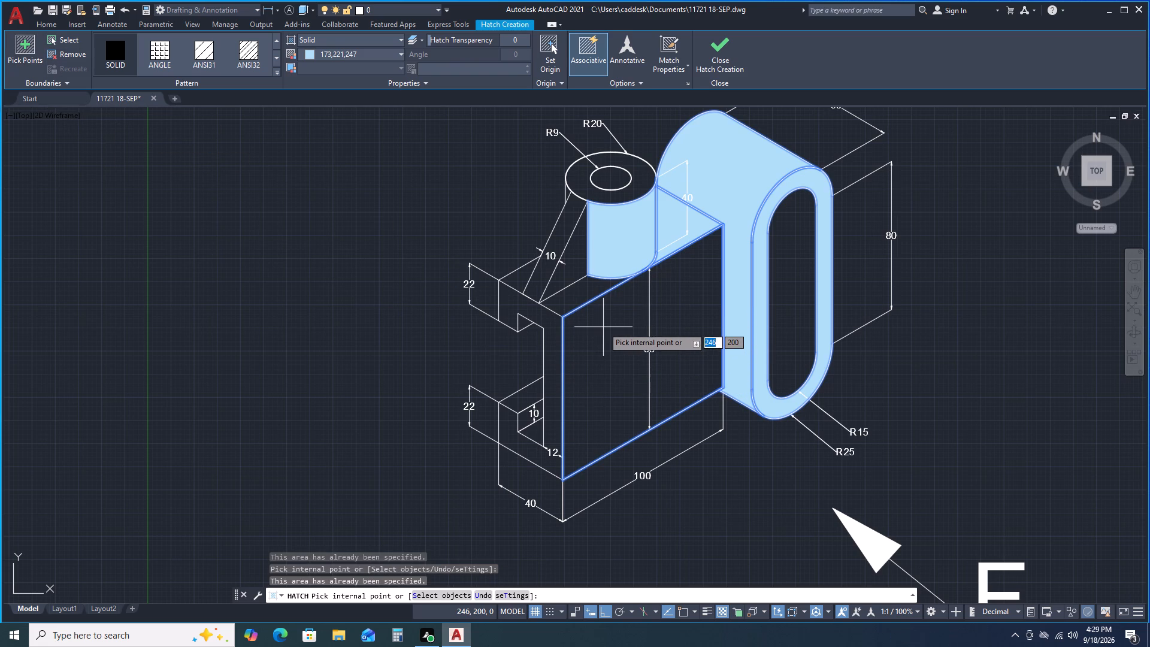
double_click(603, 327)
Fill the ring-shaped top face of the cylindrical boss with the same solid hatch.
double_click(619, 201)
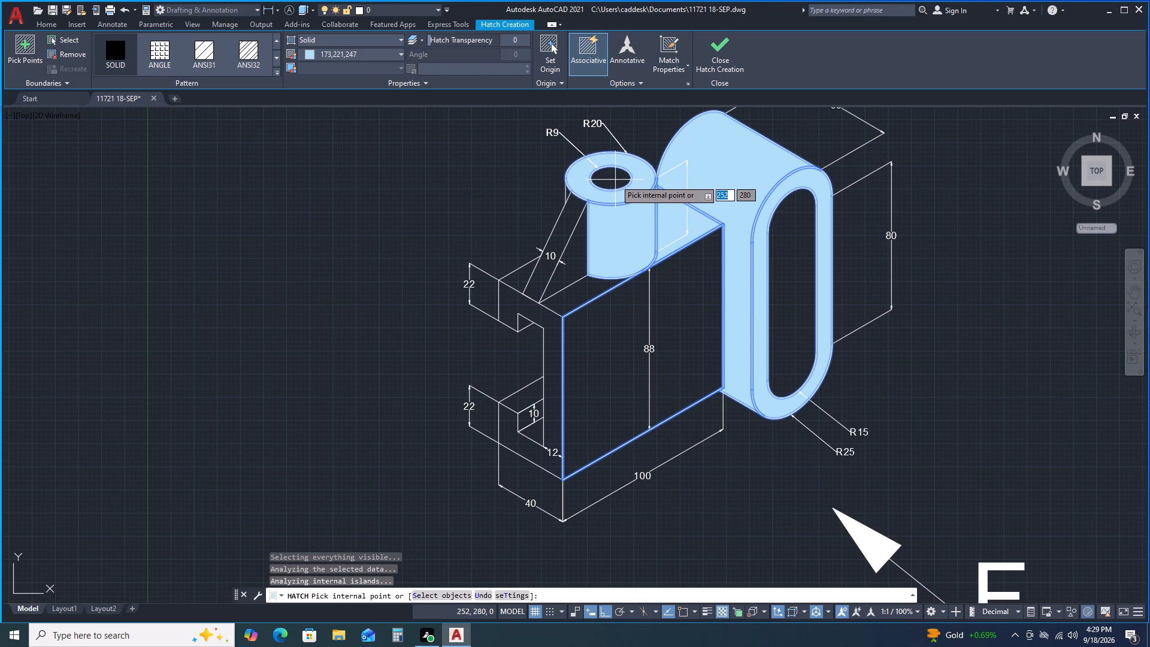
triple_click(615, 178)
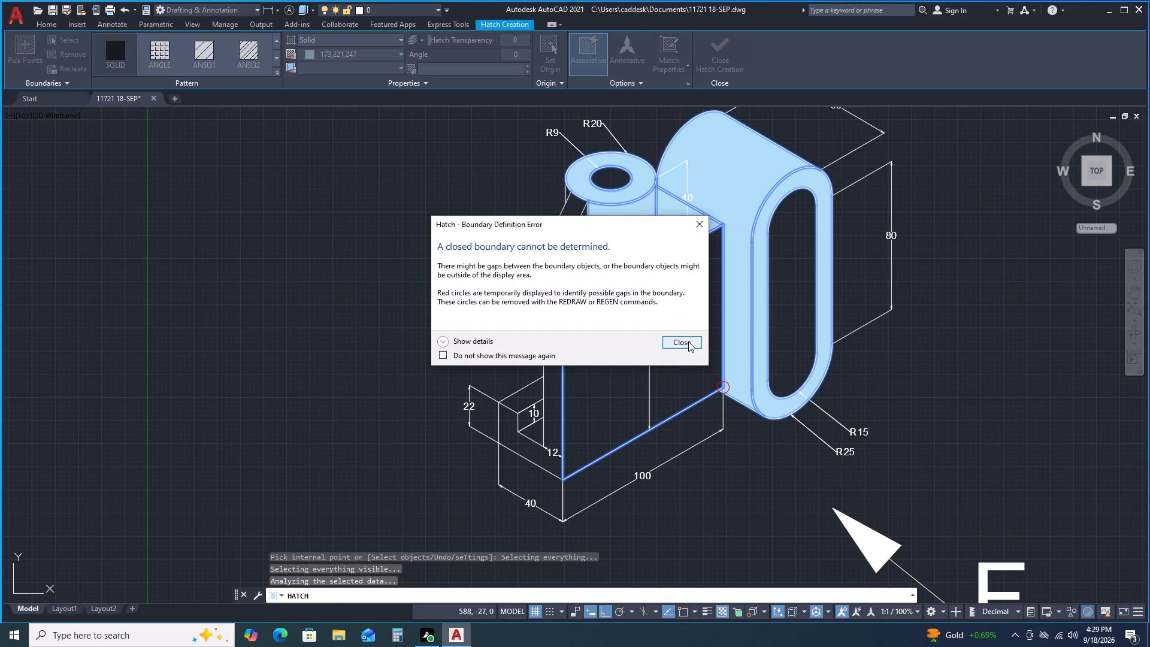
click(688, 341)
Fill the block's C-shaped end face, the lower ledge and the inner faces of the channel with the same hatch.
double_click(548, 372)
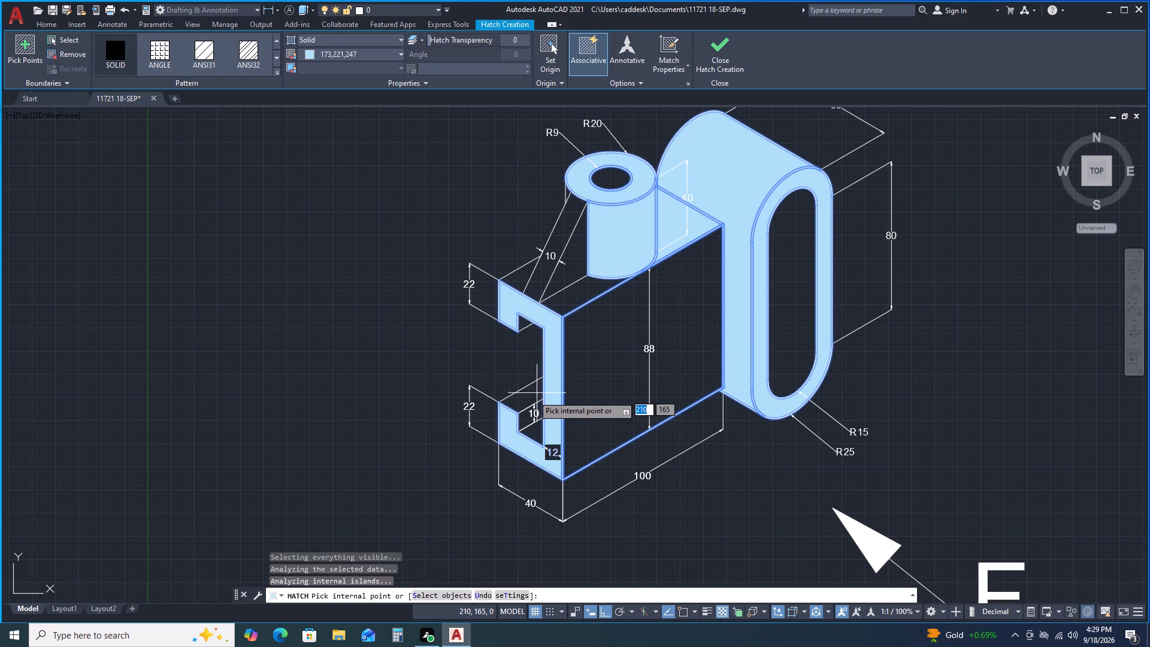
double_click(530, 398)
double_click(529, 424)
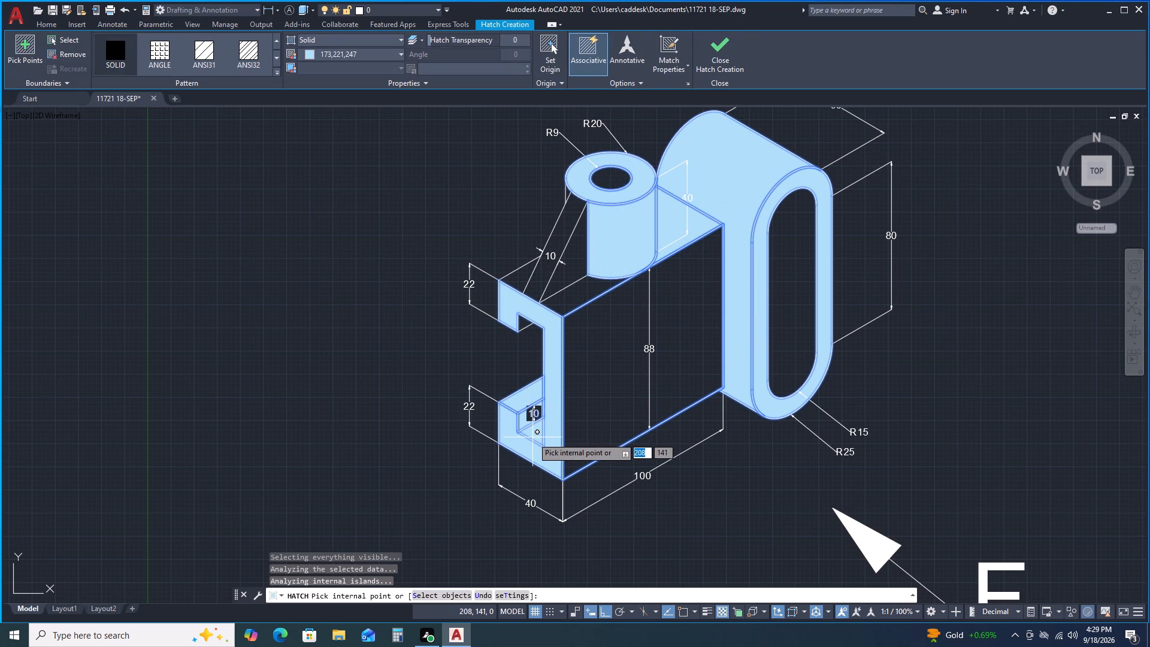
double_click(532, 437)
double_click(521, 326)
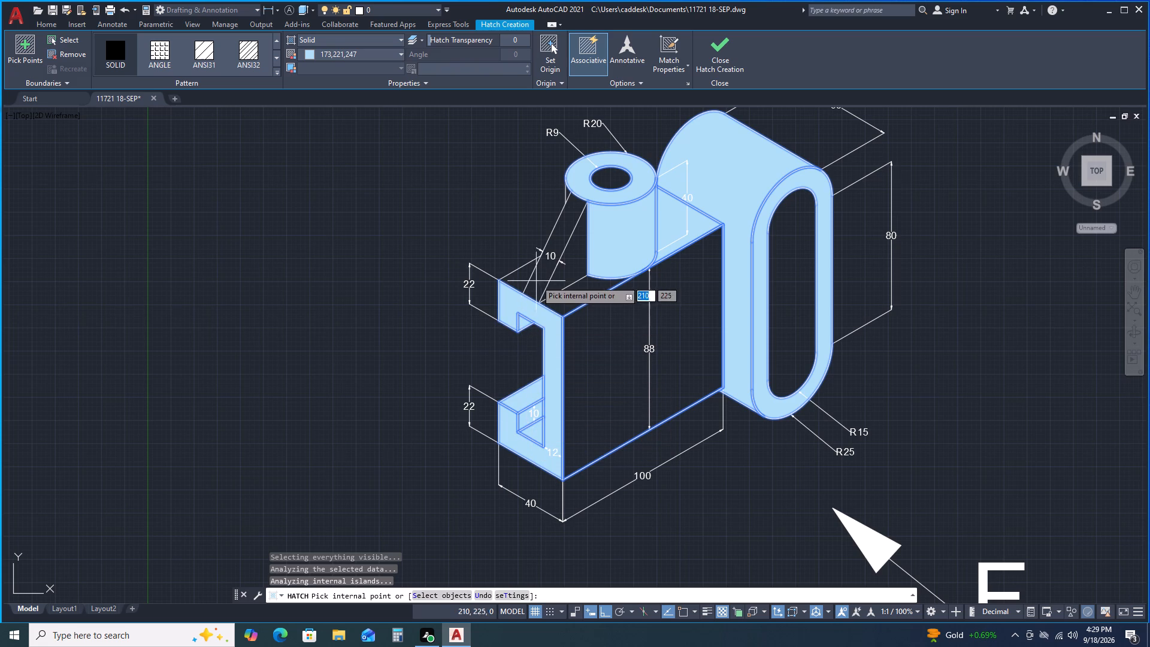
Fill the inclined rib's faces and the remaining top surfaces of the block on both sides of the rib.
double_click(538, 277)
click(522, 277)
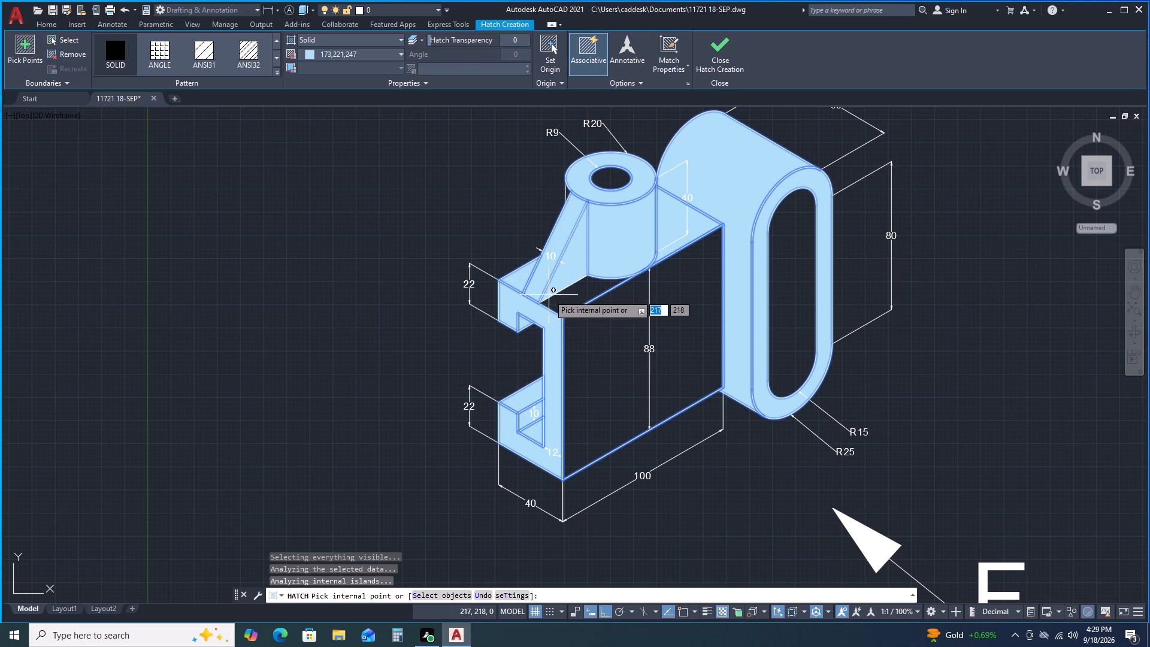
double_click(549, 295)
click(560, 304)
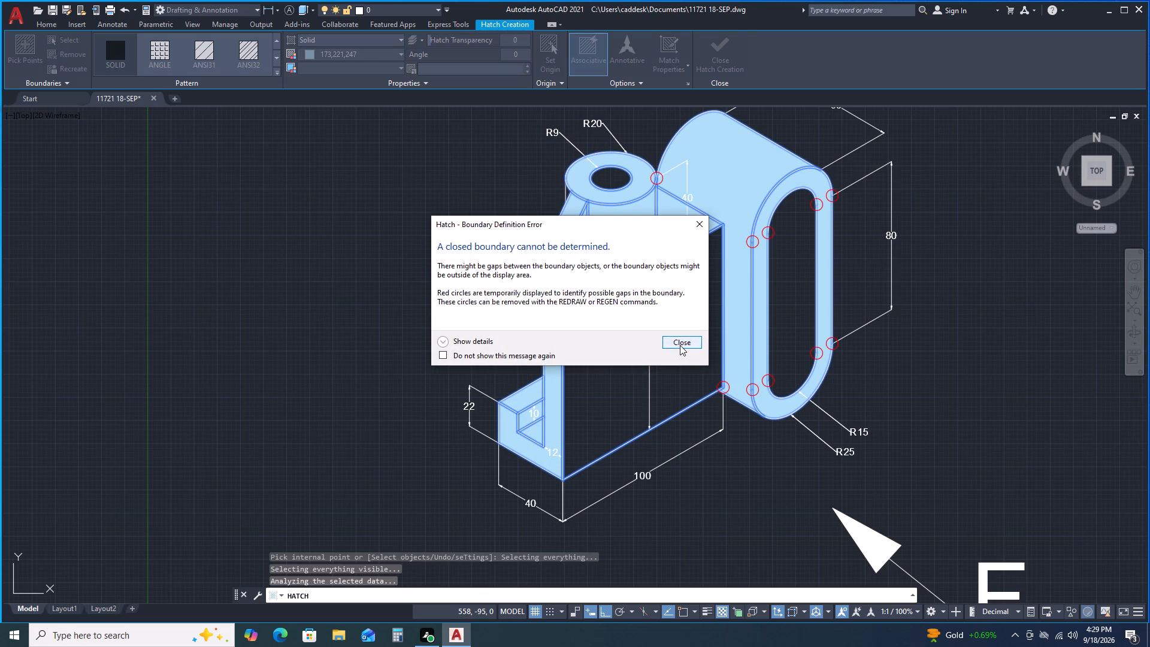
click(680, 345)
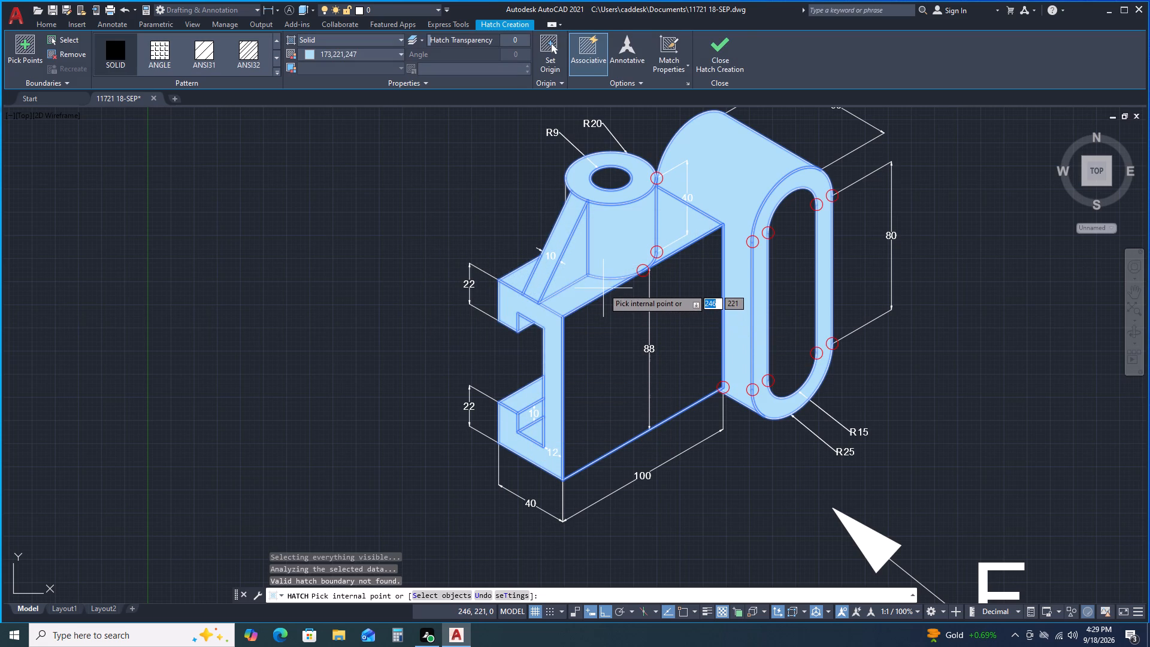
double_click(603, 288)
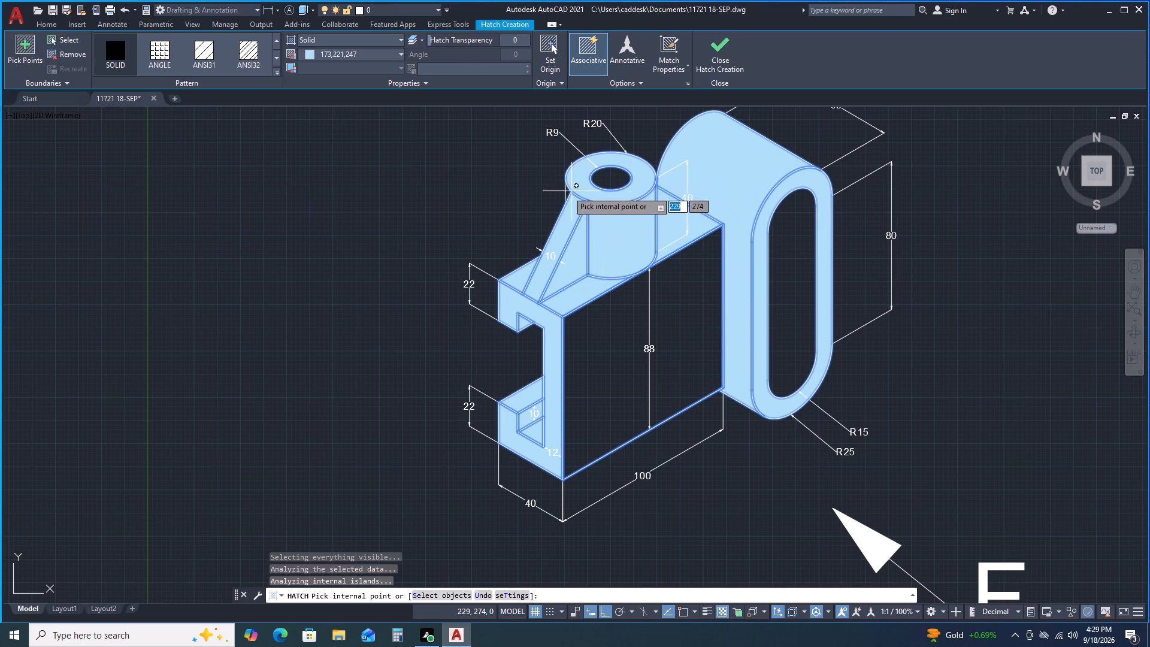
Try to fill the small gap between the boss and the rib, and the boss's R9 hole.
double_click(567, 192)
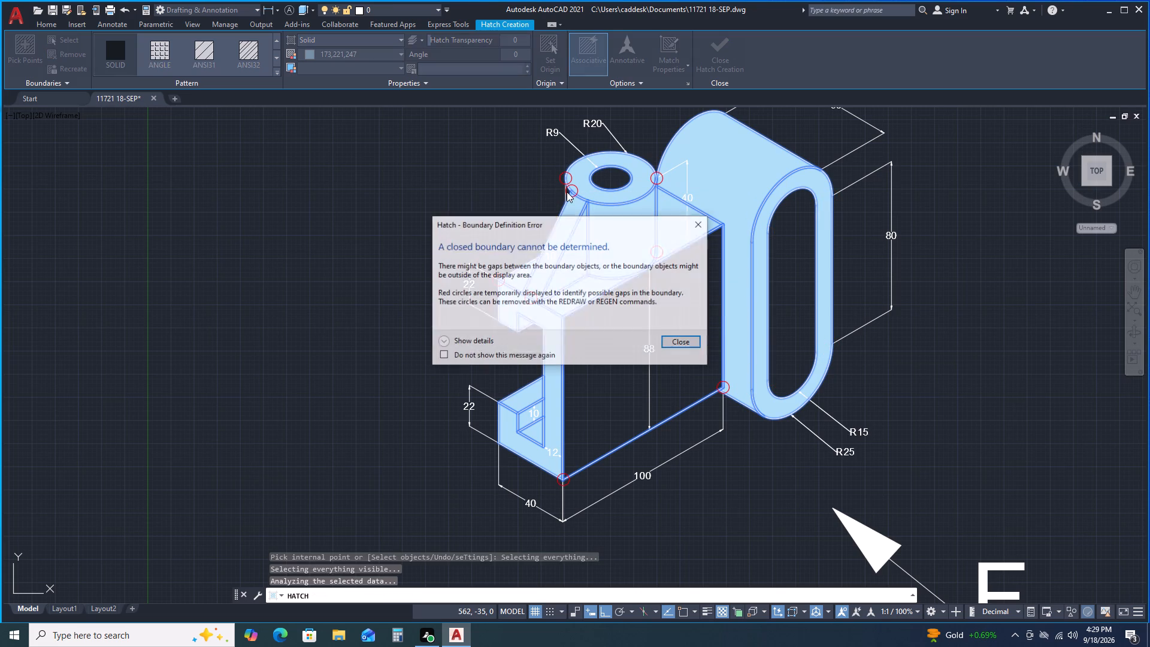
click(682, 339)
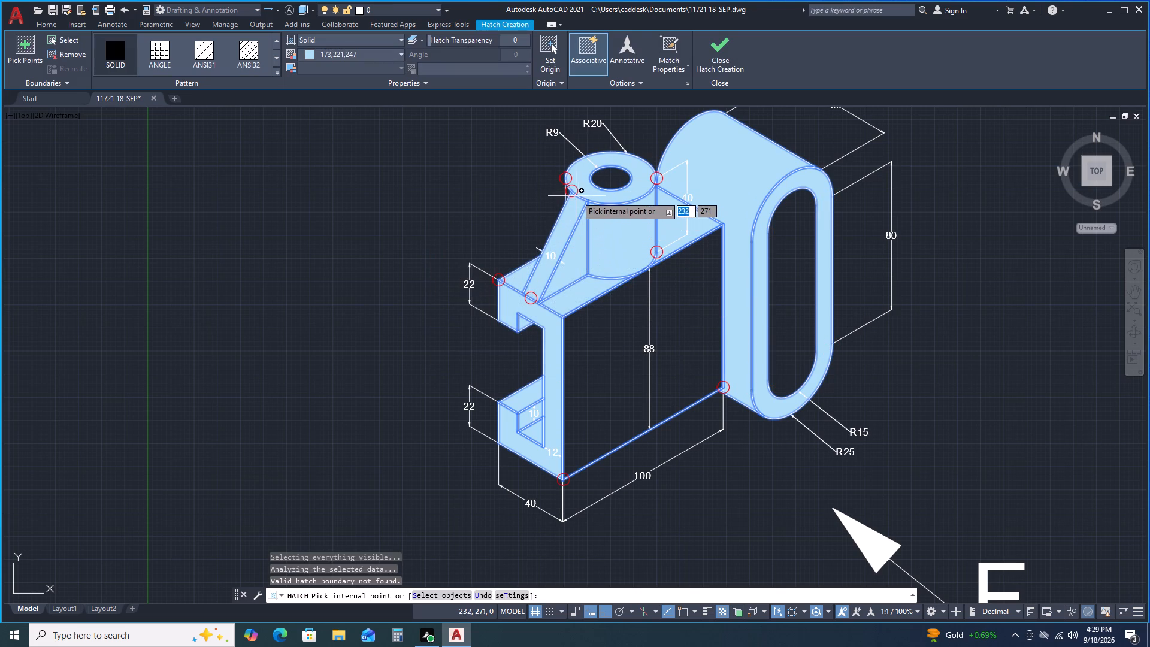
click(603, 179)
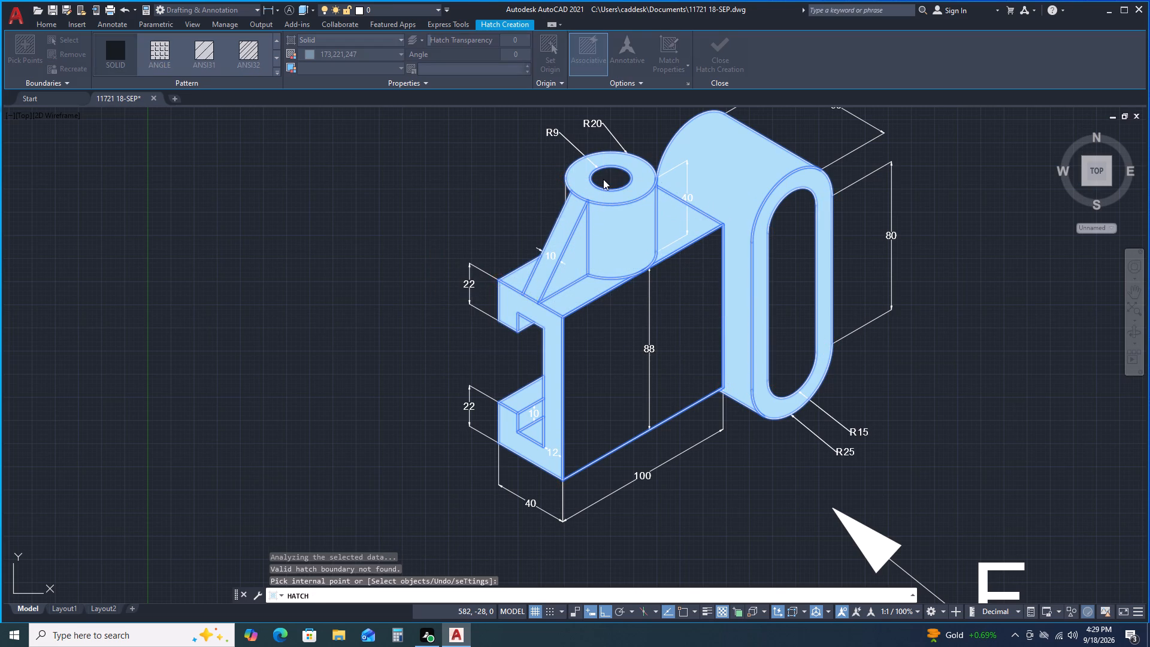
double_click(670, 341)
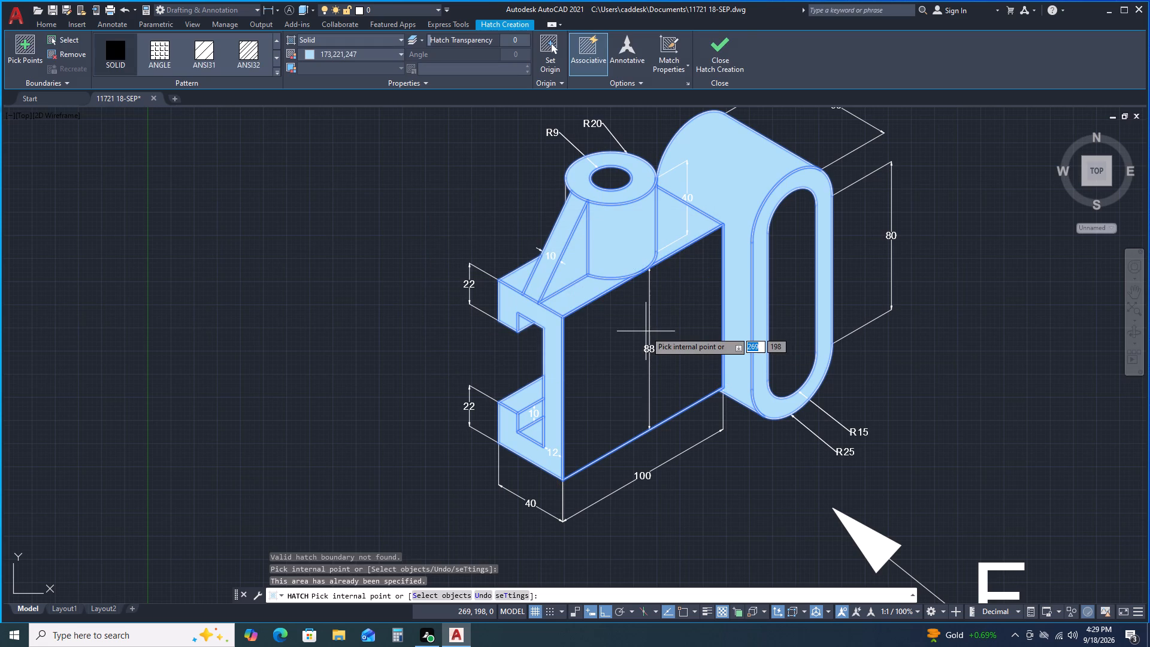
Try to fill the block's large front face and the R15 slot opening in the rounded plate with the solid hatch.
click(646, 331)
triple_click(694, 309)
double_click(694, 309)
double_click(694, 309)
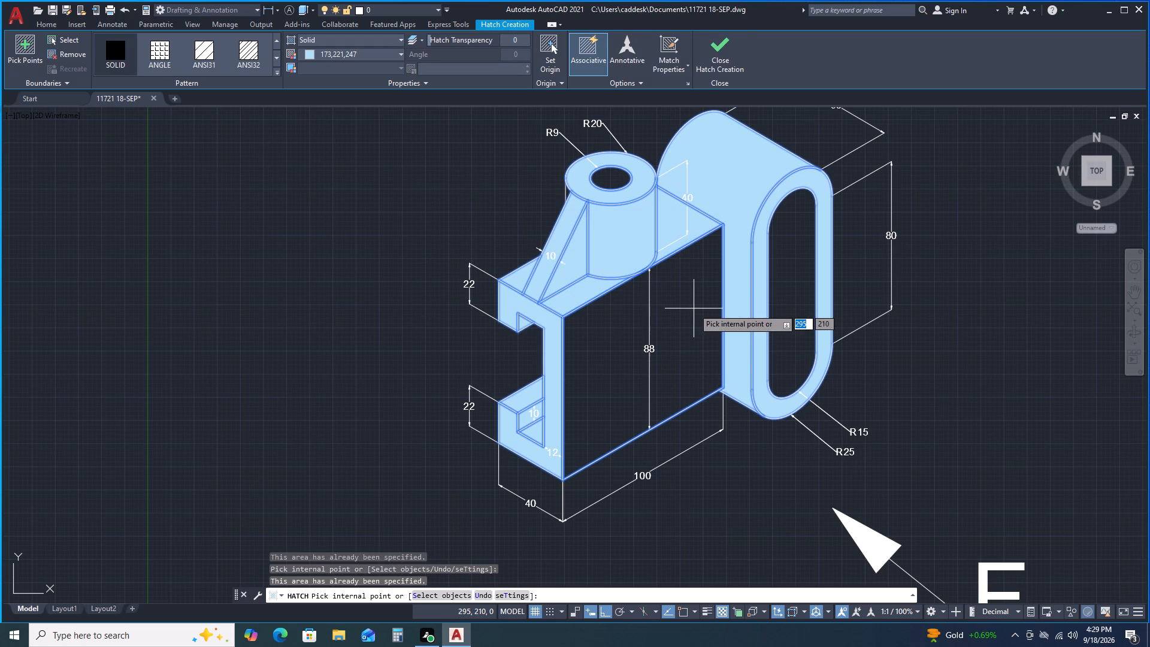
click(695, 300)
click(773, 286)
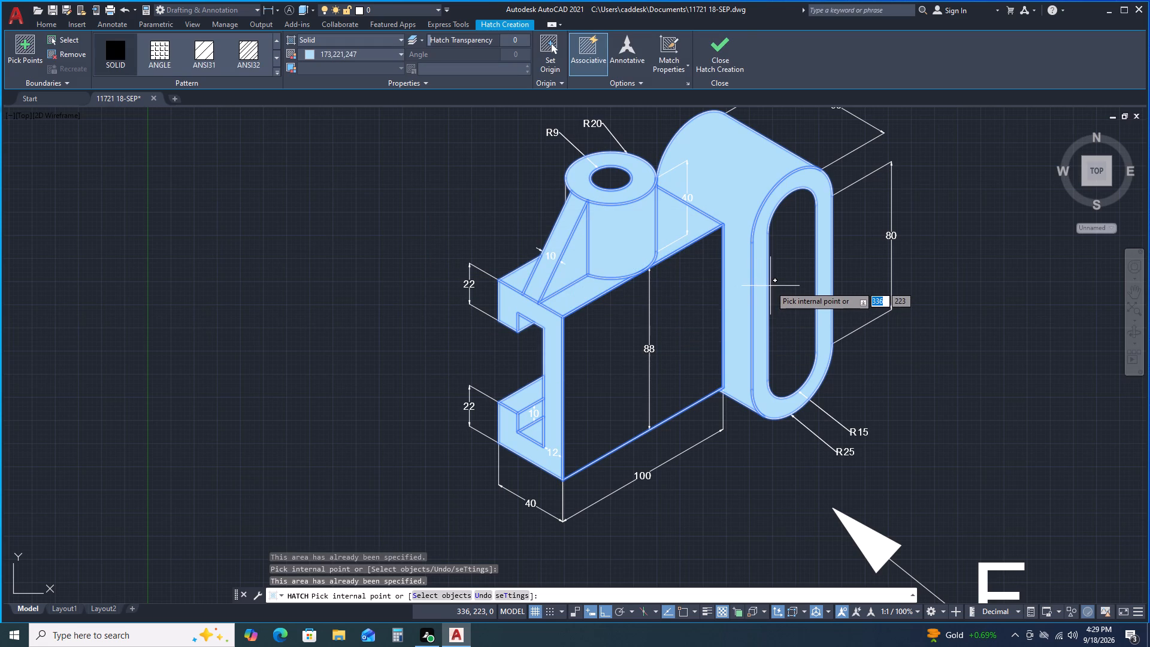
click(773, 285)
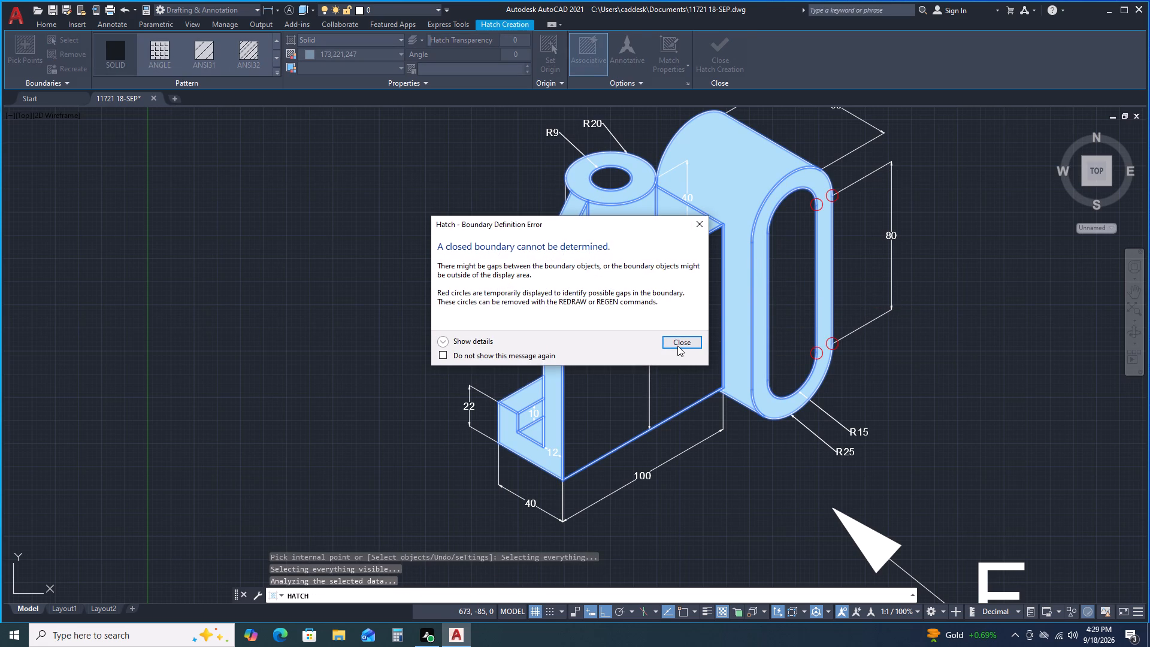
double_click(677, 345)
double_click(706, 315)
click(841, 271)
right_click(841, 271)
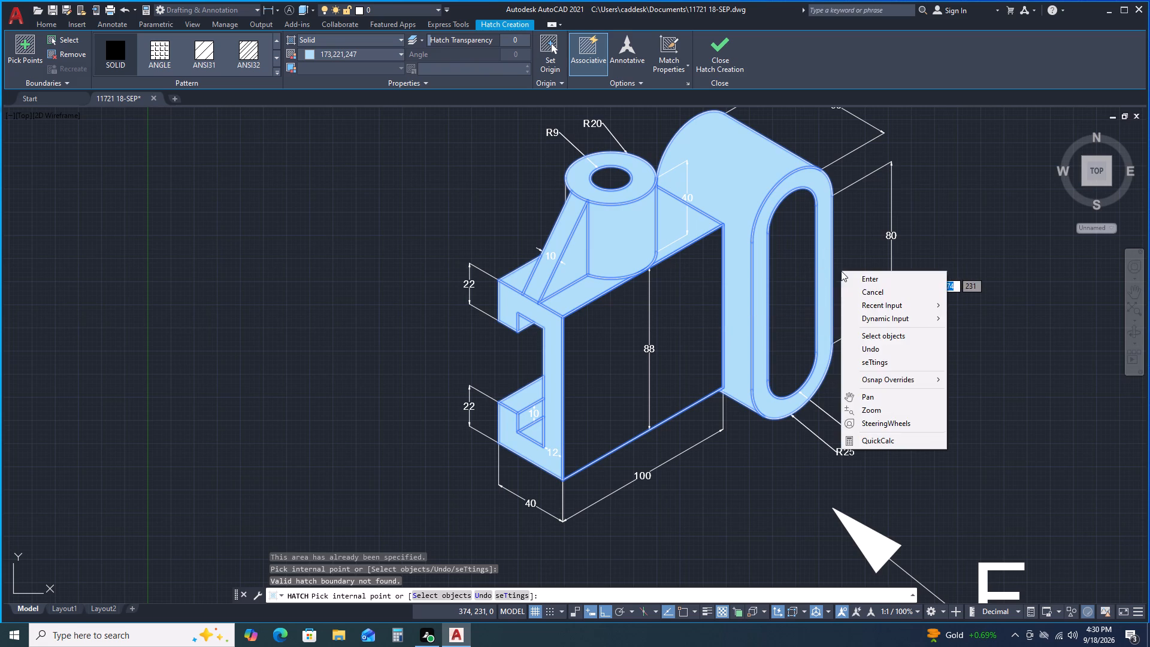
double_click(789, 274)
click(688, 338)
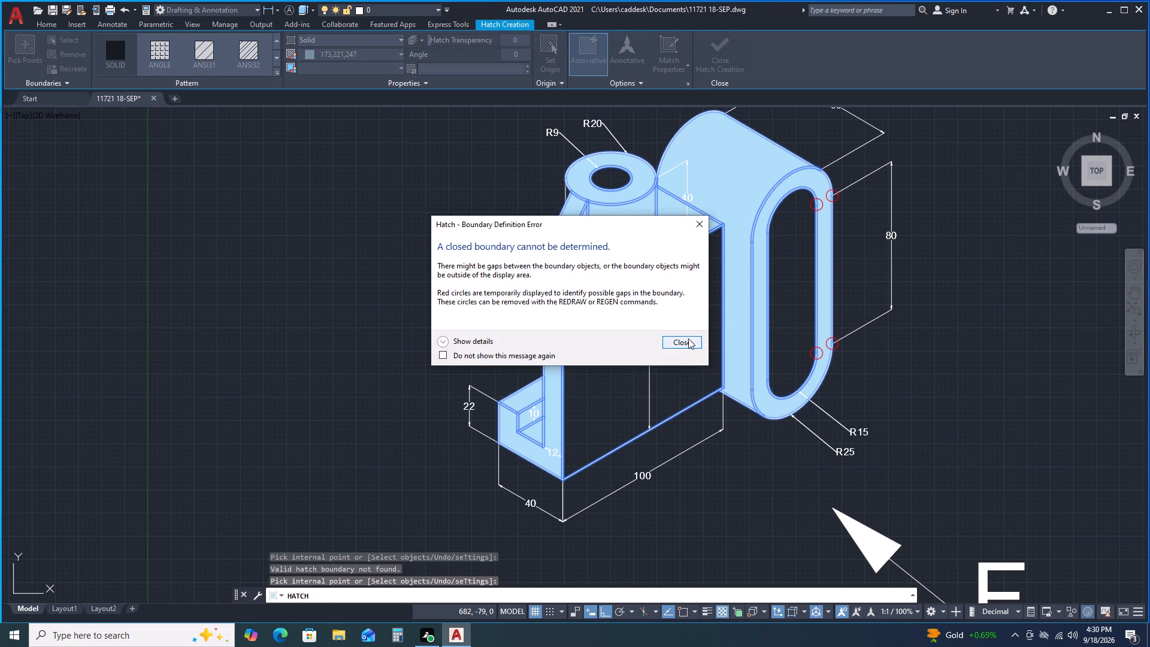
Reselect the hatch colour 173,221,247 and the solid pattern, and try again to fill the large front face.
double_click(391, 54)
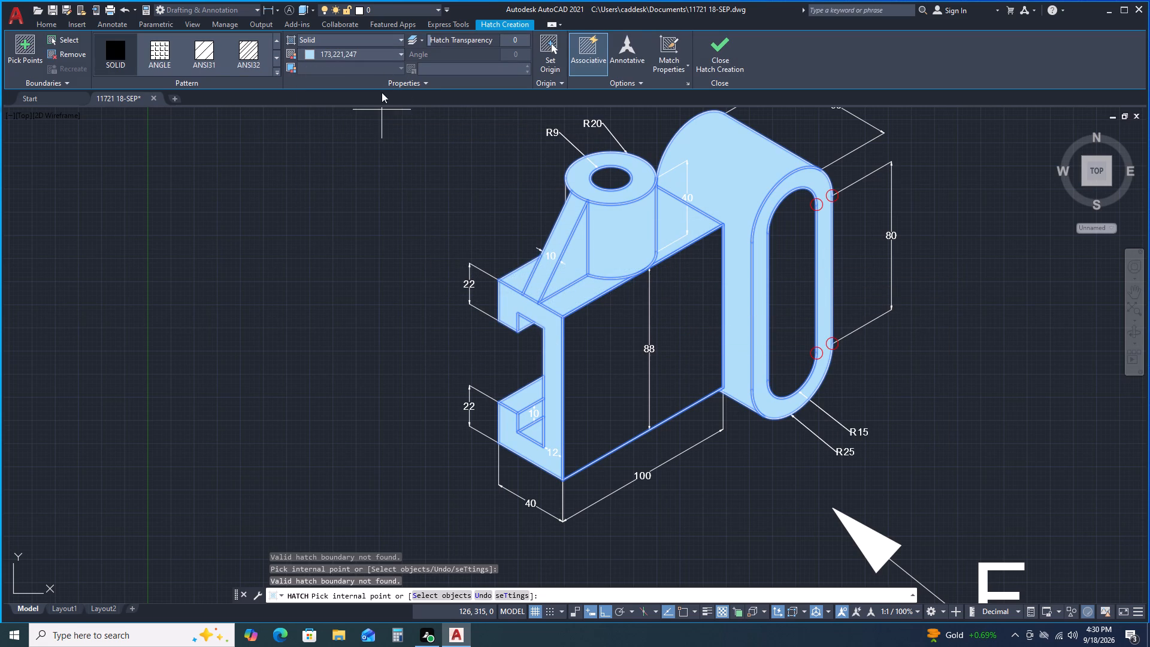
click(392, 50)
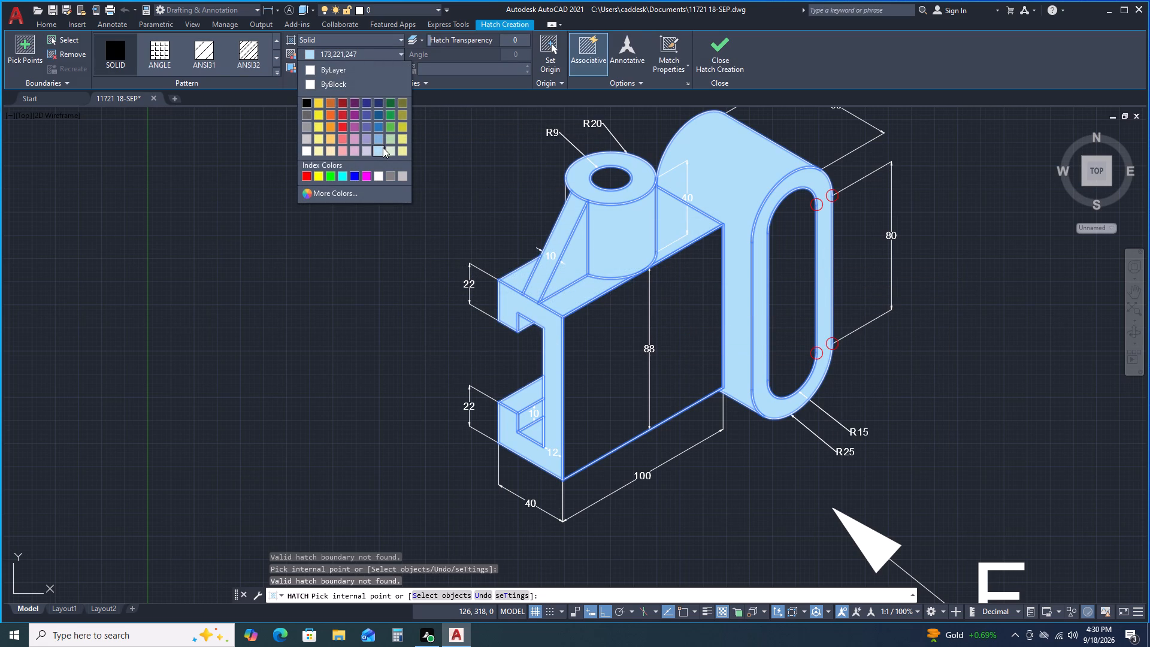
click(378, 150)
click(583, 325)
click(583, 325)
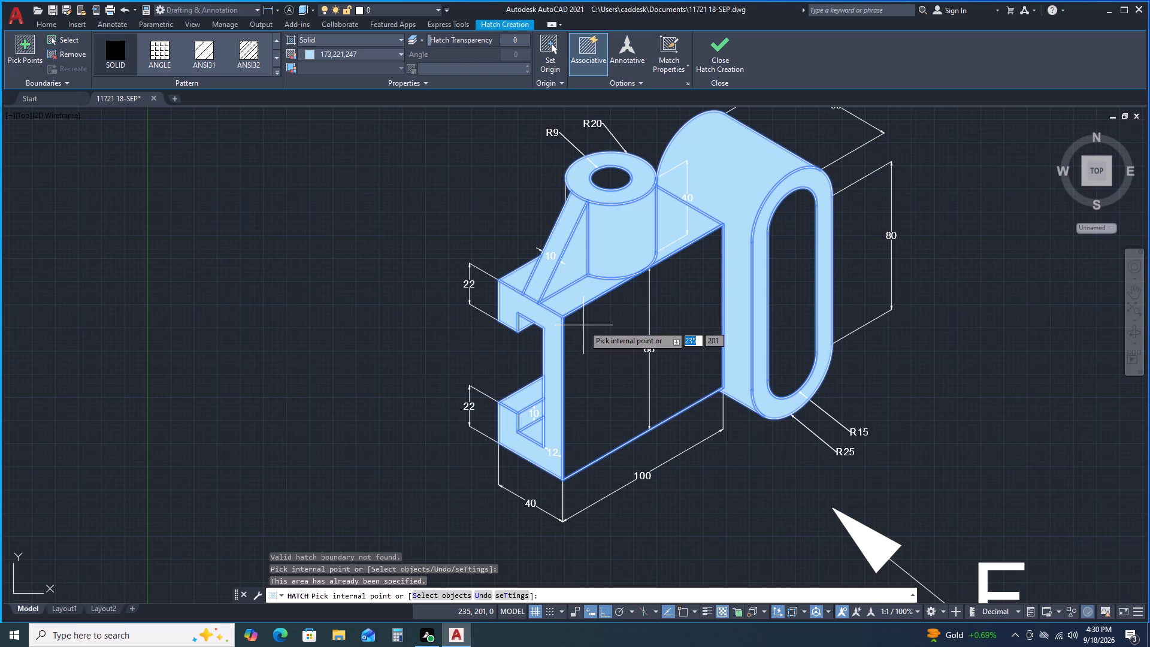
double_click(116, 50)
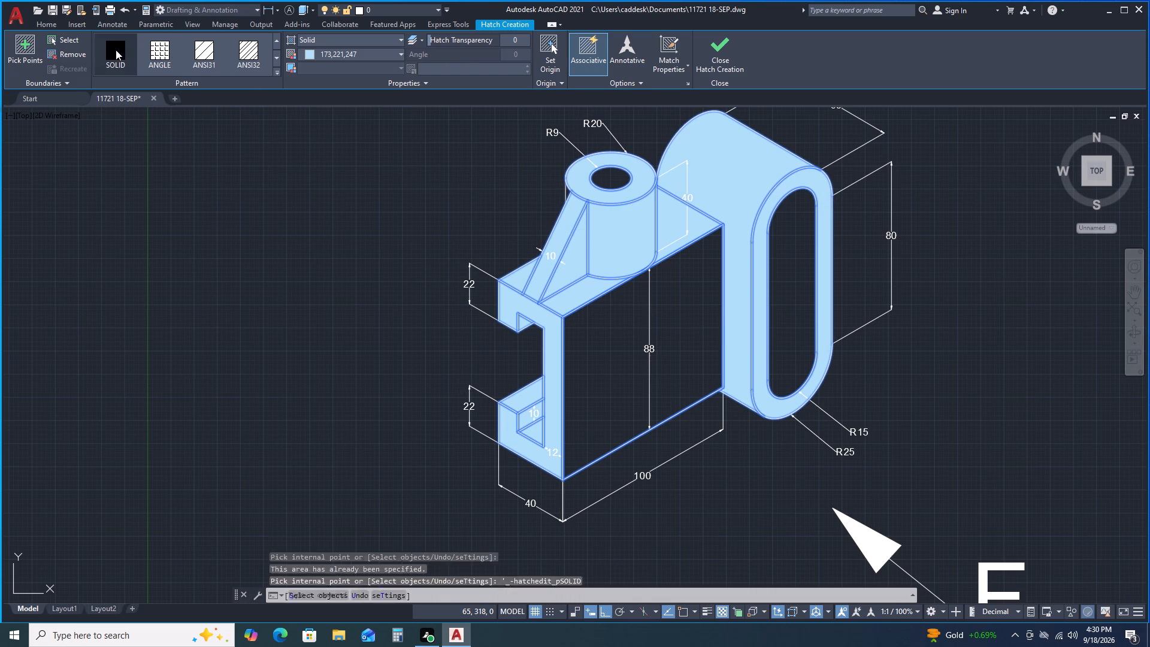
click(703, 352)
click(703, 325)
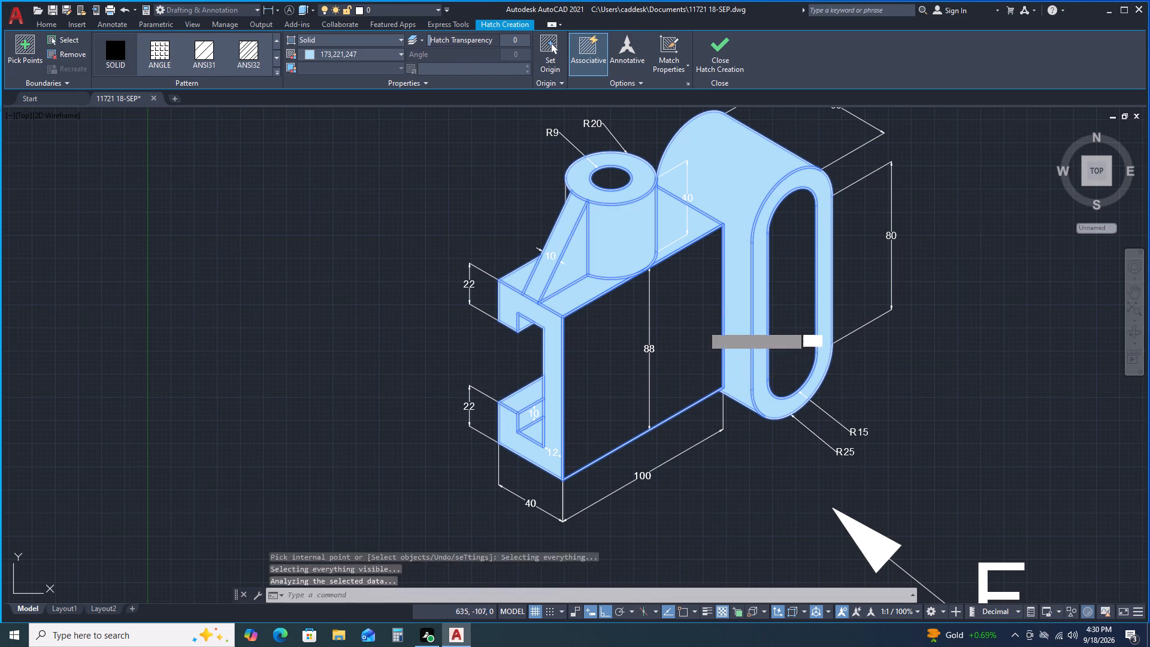
Fill the boss's R9 hole with the light-blue solid hatch.
double_click(606, 174)
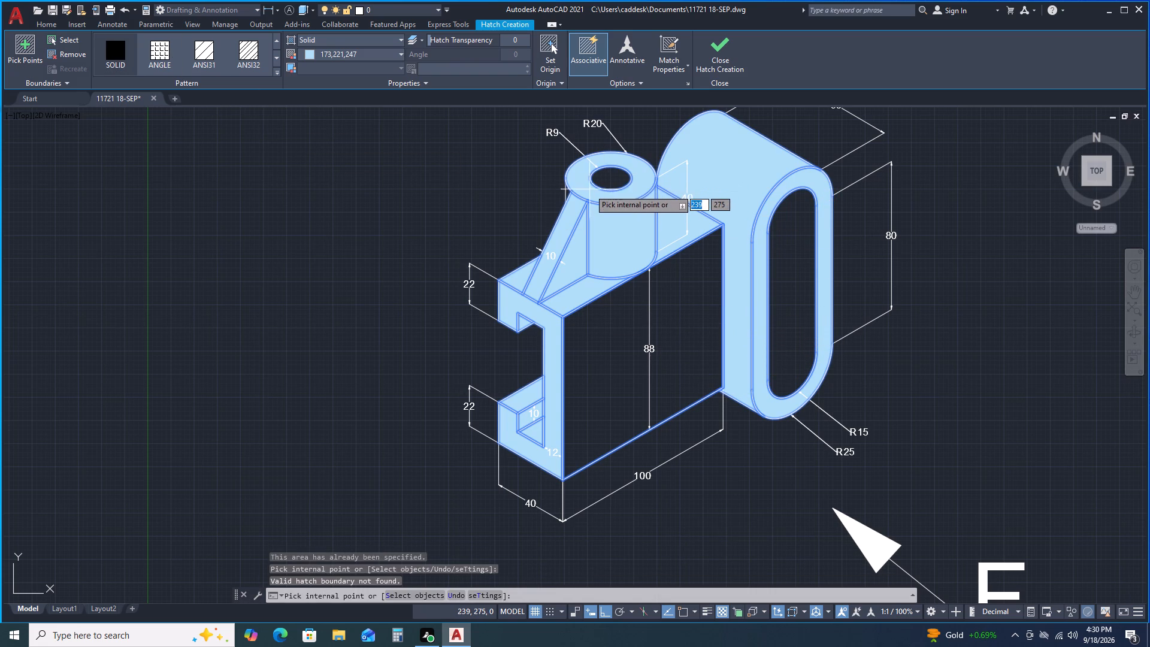
scroll(589, 189, up, 1)
scroll(589, 189, down, 1)
scroll(588, 191, up, 1)
scroll(568, 194, down, 1)
scroll(568, 194, up, 2)
scroll(555, 189, down, 1)
scroll(555, 189, up, 1)
scroll(555, 189, down, 1)
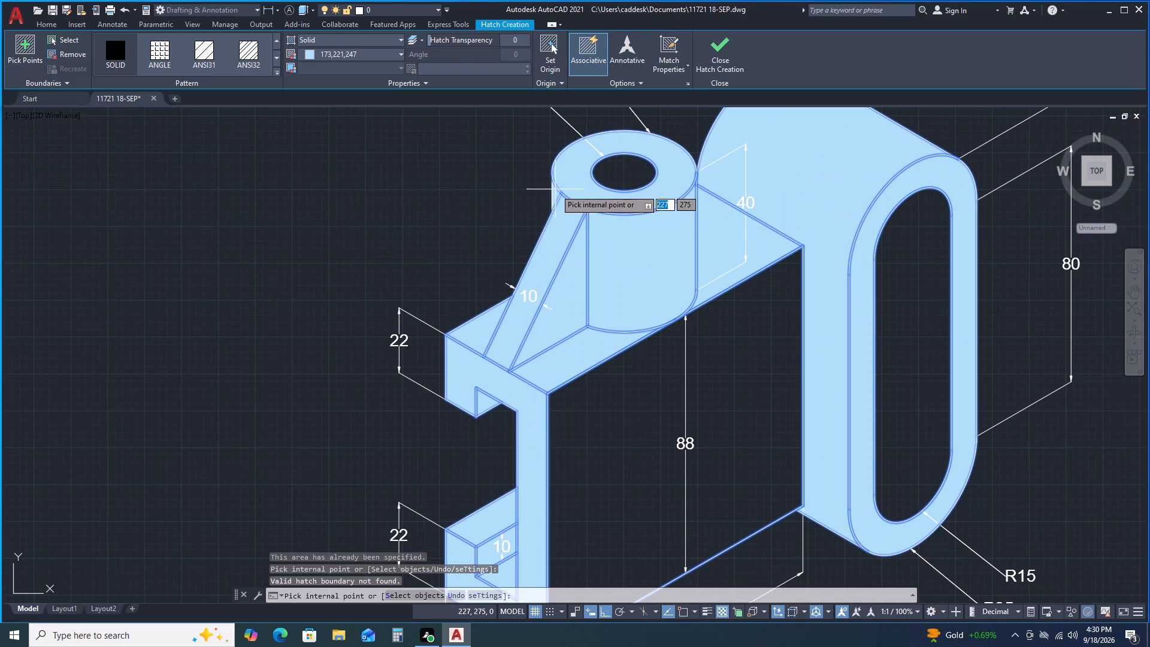
click(555, 189)
double_click(610, 175)
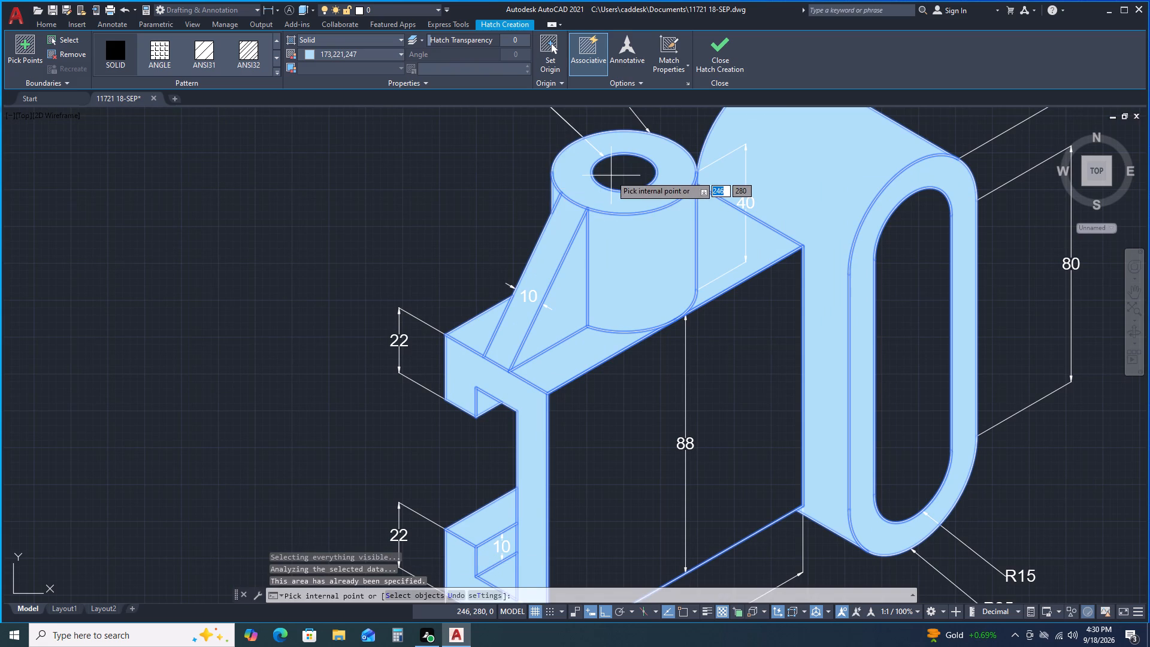
click(611, 176)
scroll(607, 170, up, 4)
scroll(607, 170, down, 1)
scroll(607, 170, up, 1)
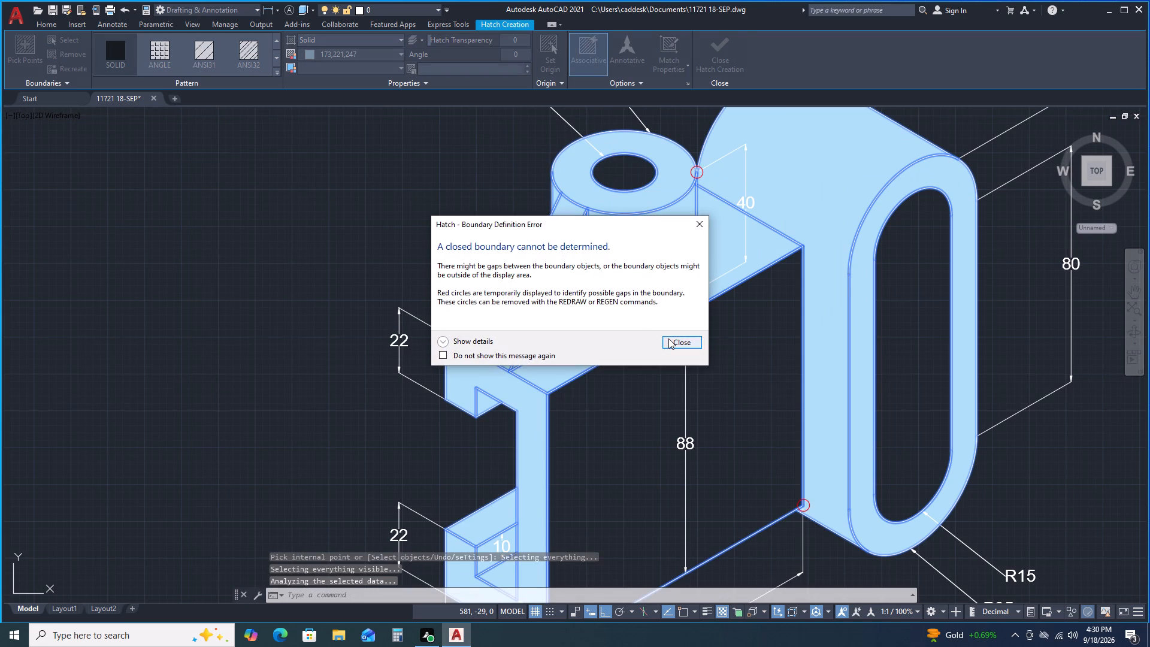
click(668, 338)
scroll(631, 174, up, 2)
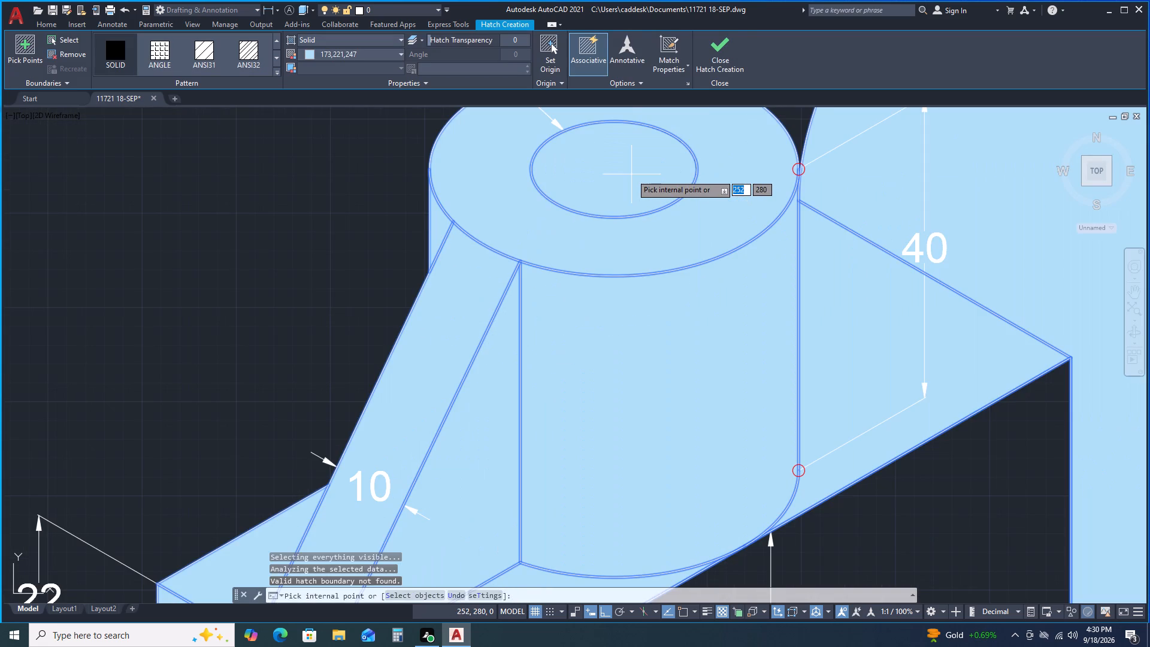
click(631, 174)
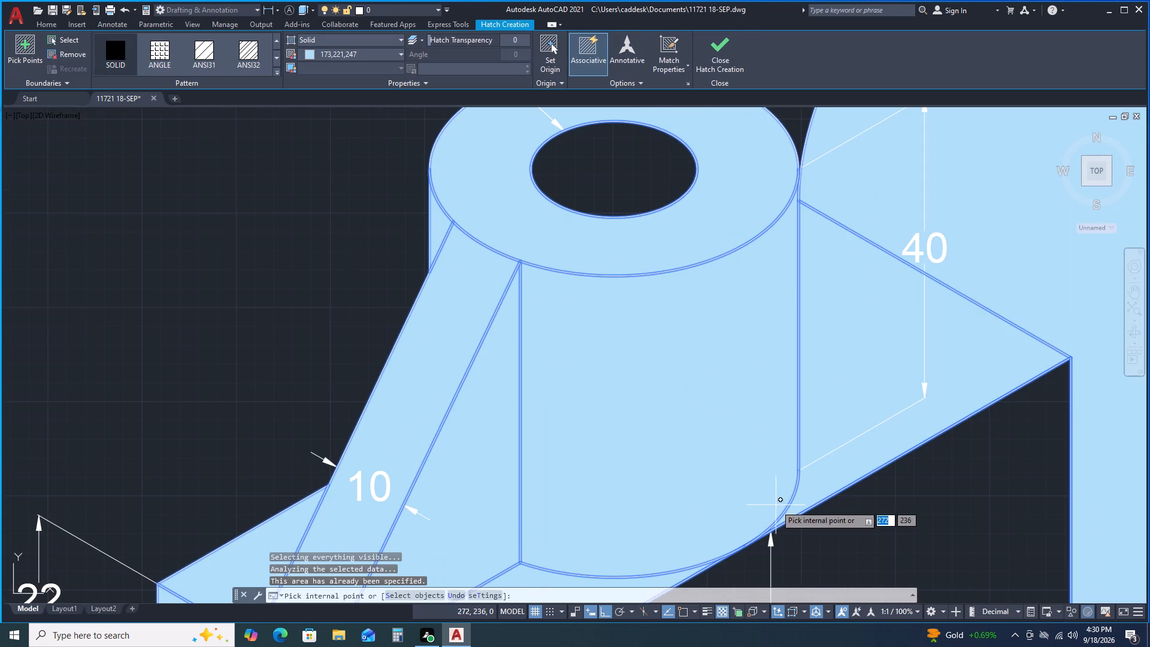
double_click(647, 142)
double_click(647, 142)
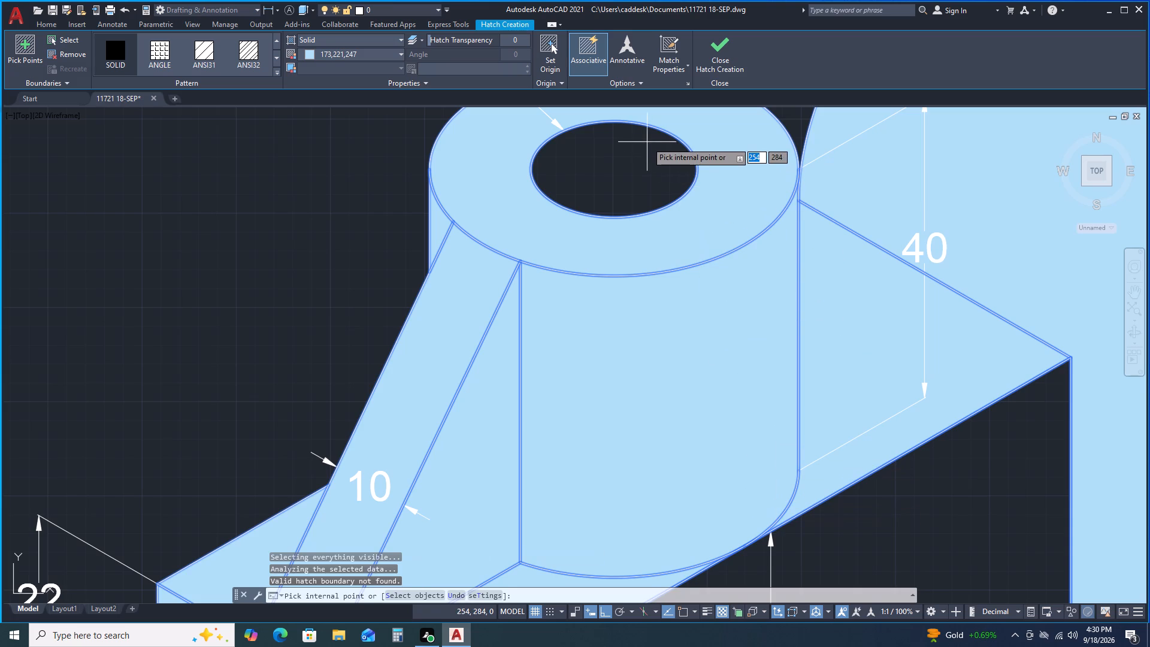
click(640, 146)
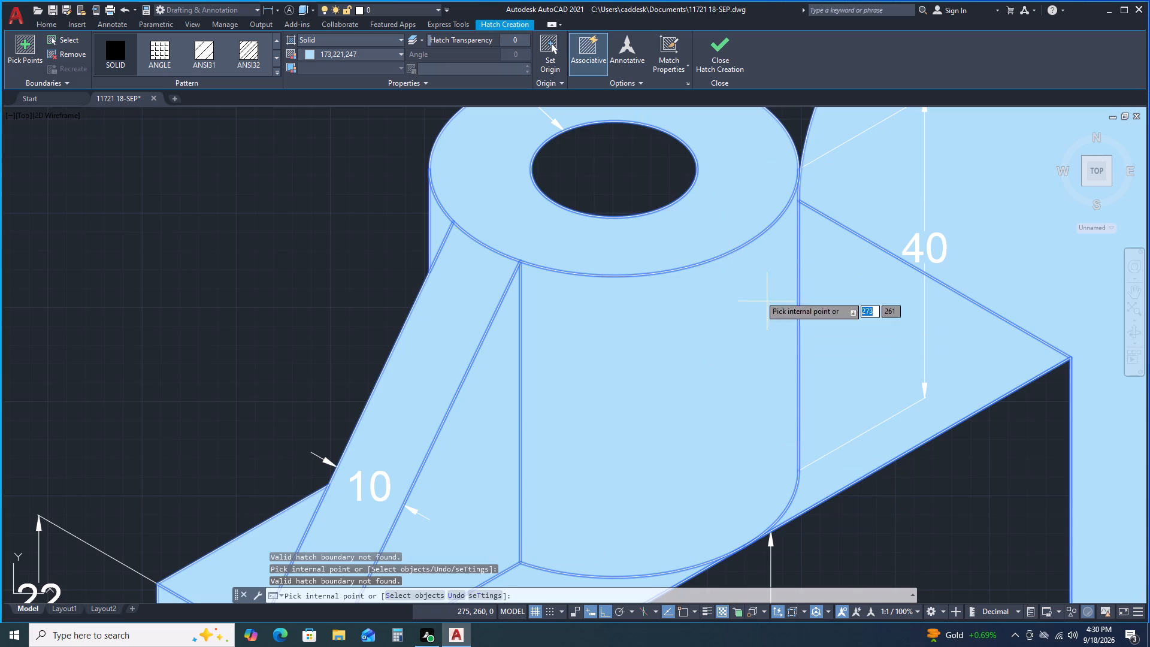
double_click(625, 196)
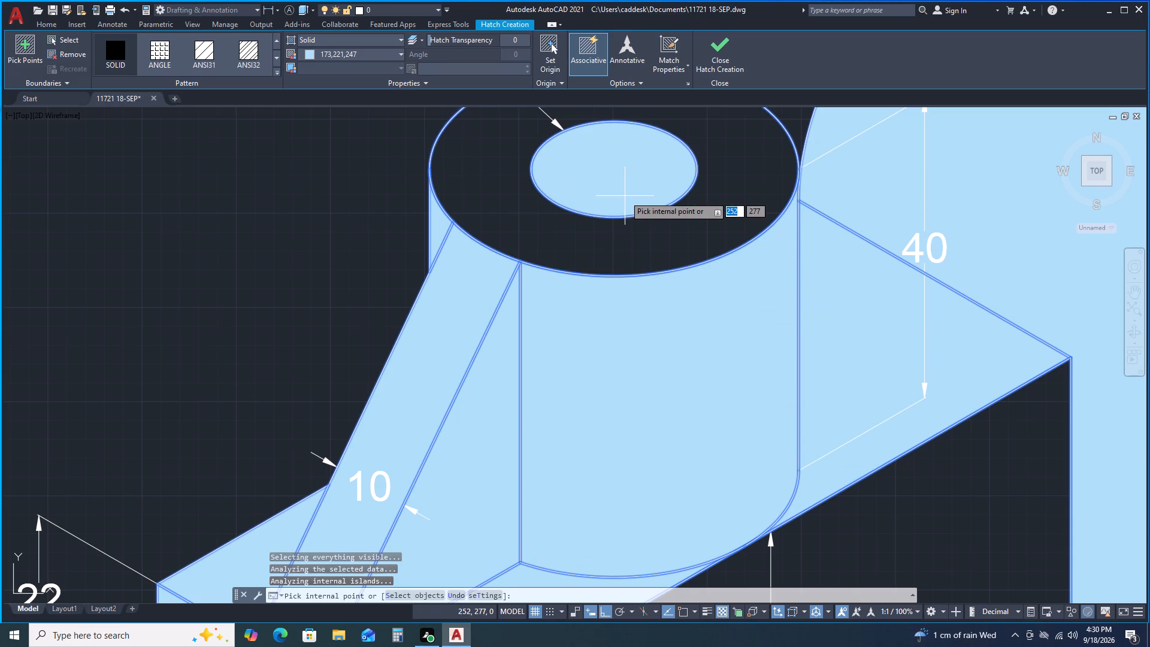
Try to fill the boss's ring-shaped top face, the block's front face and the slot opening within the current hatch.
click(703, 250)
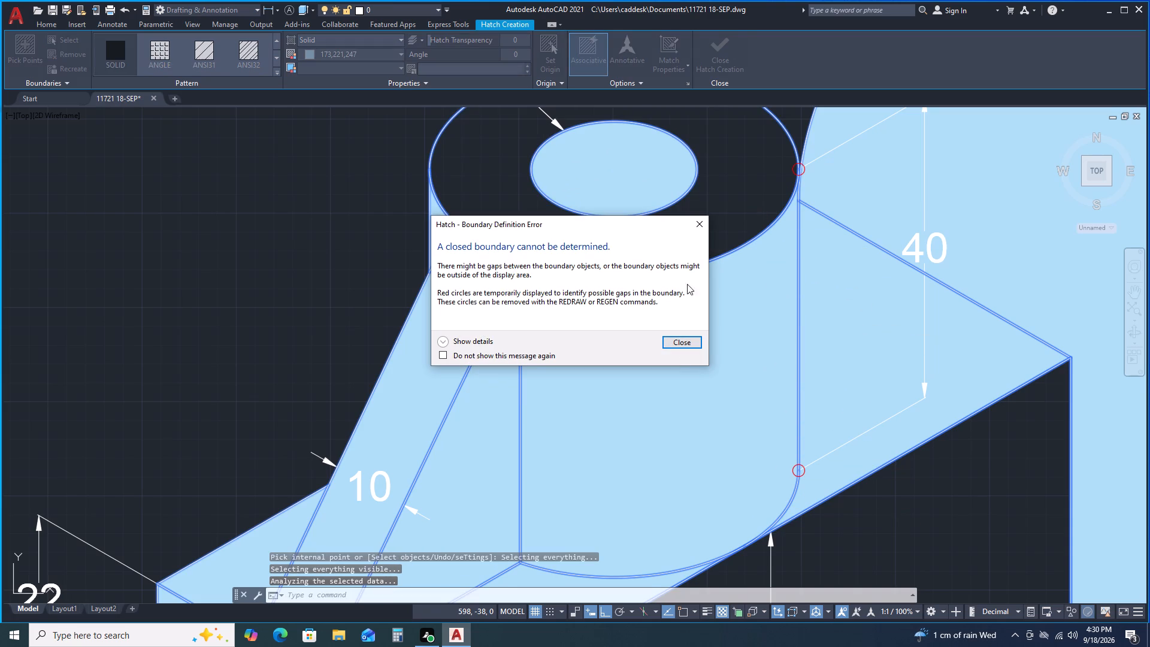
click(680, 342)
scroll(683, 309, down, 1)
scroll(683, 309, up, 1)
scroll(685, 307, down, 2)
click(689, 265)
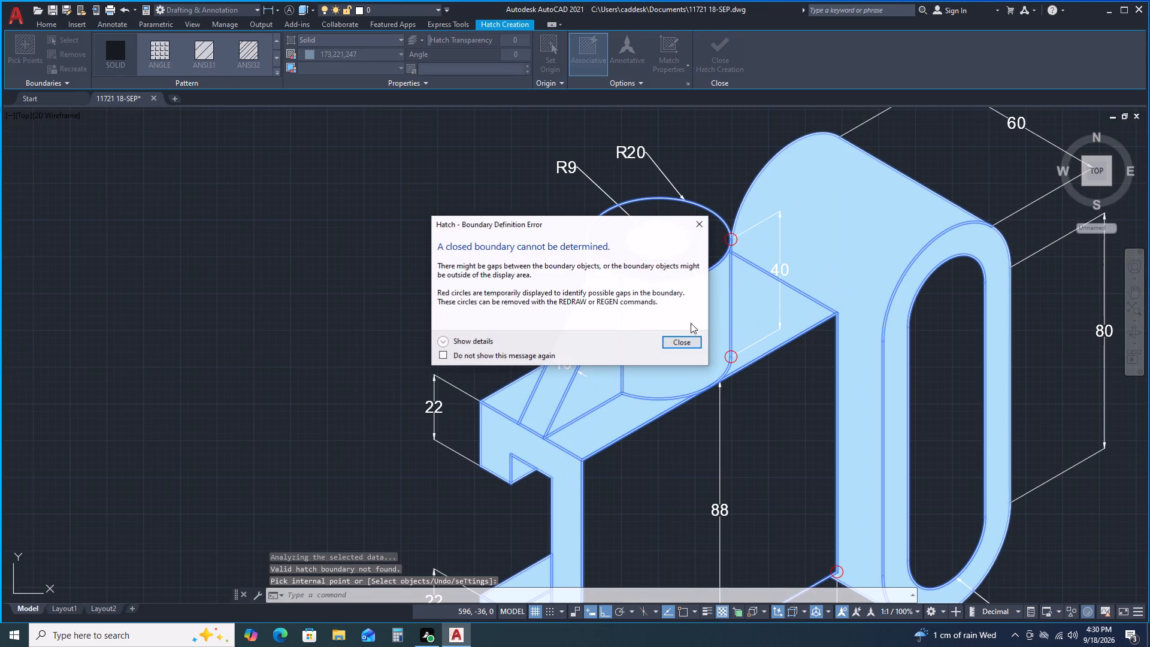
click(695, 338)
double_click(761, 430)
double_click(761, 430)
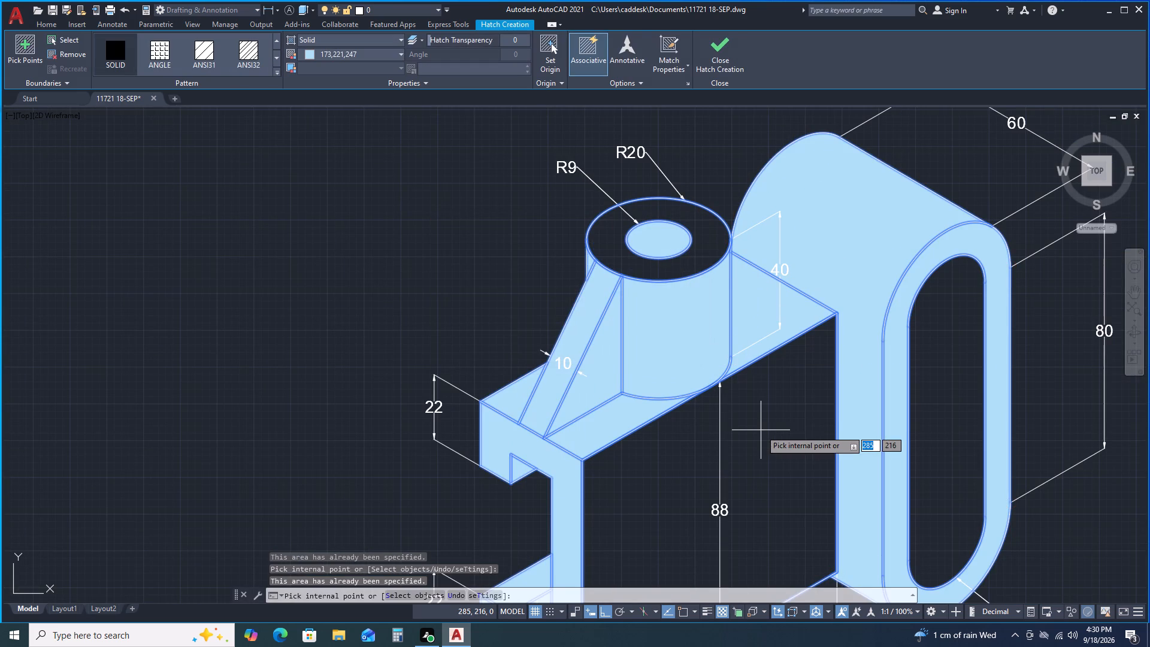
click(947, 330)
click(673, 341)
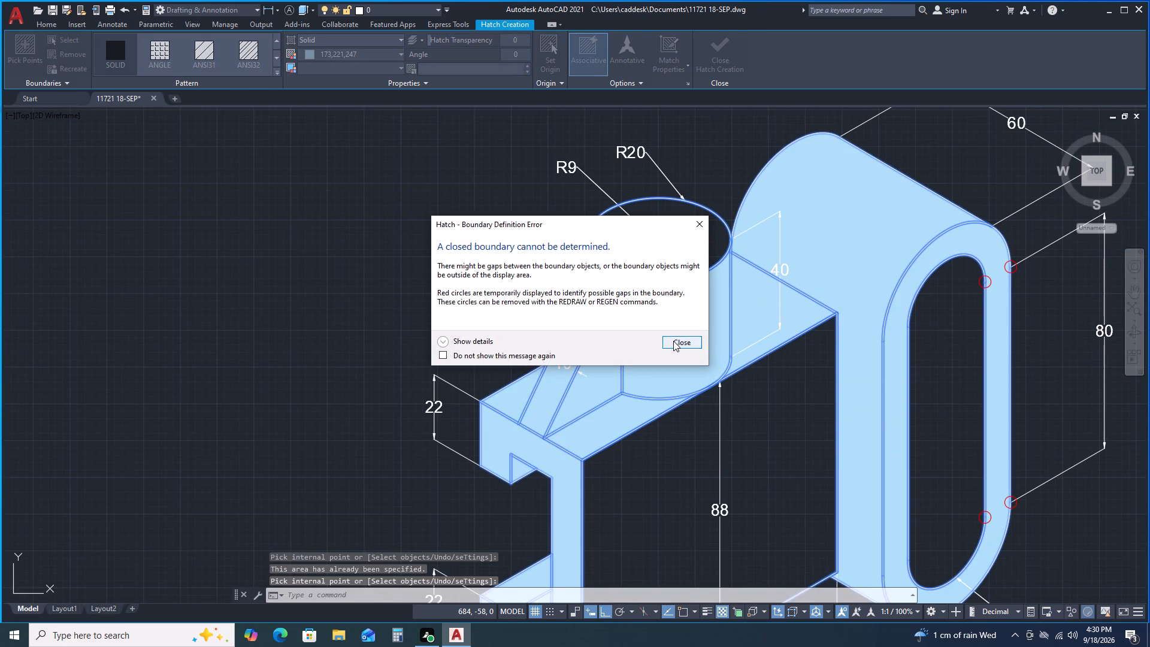
Finish the current hatch and leave the Hatch command.
double_click(723, 52)
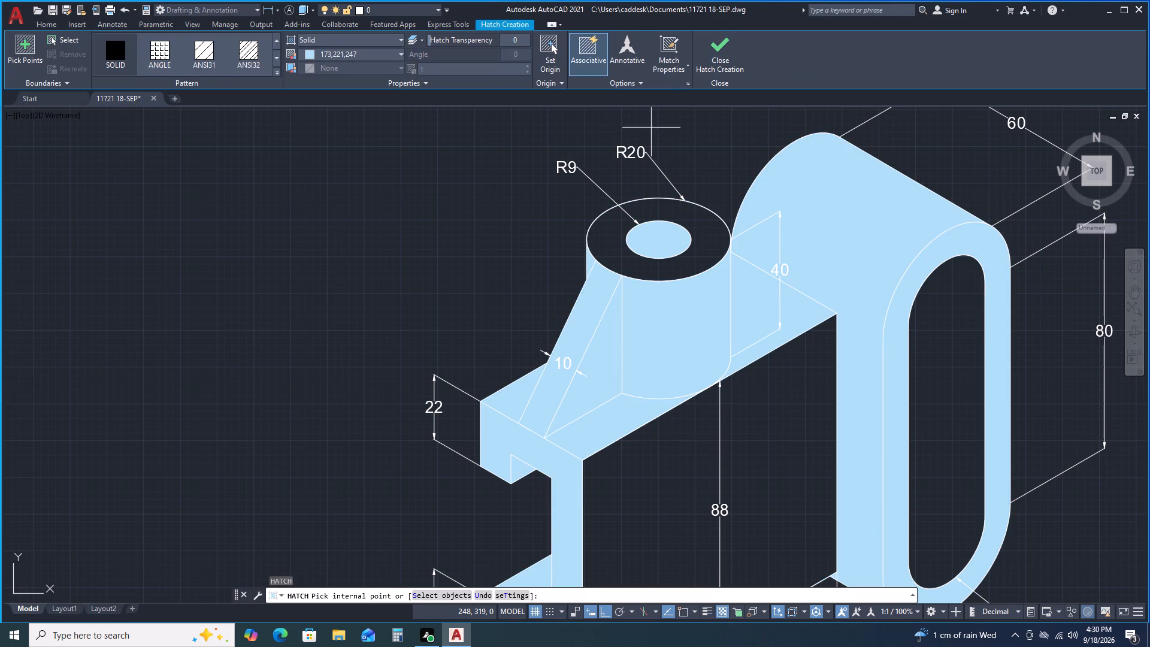
scroll(515, 191, down, 1)
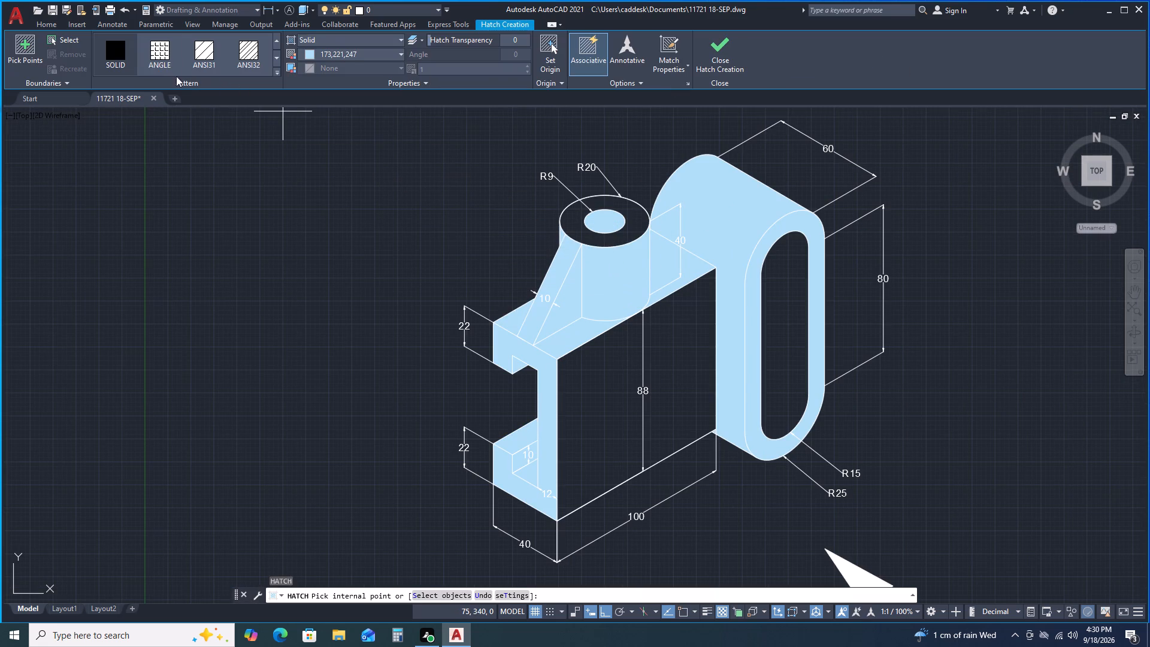
click(725, 53)
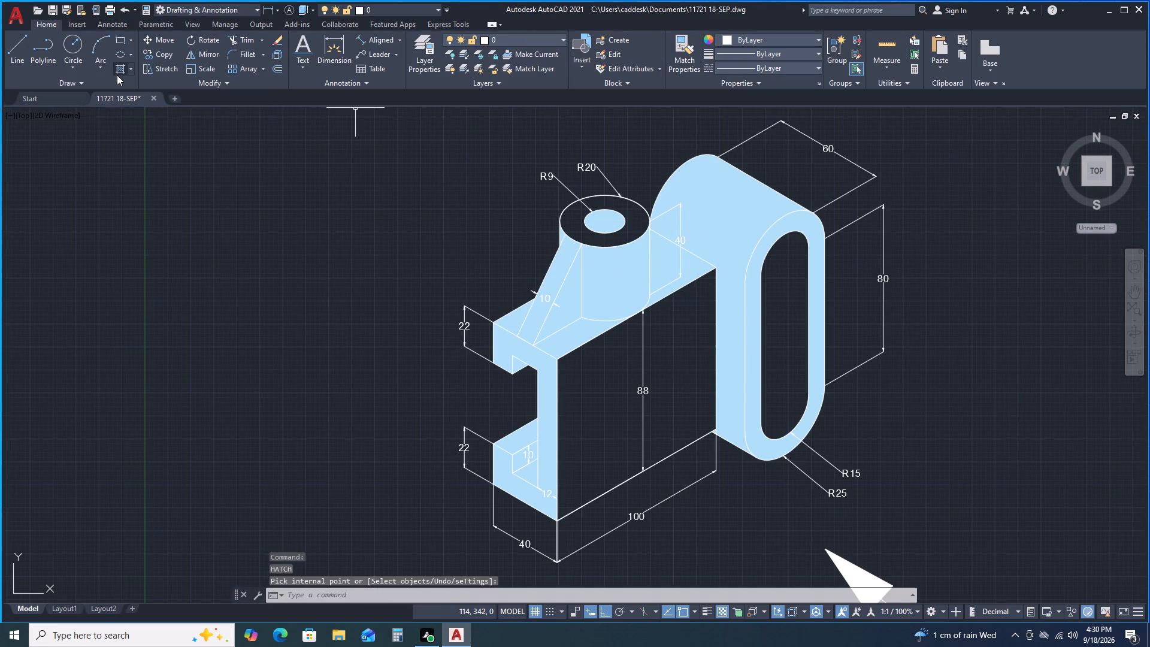
Start a new solid hatch and fill the boss's ring-shaped top face, the block's large front face and the slot opening.
double_click(117, 74)
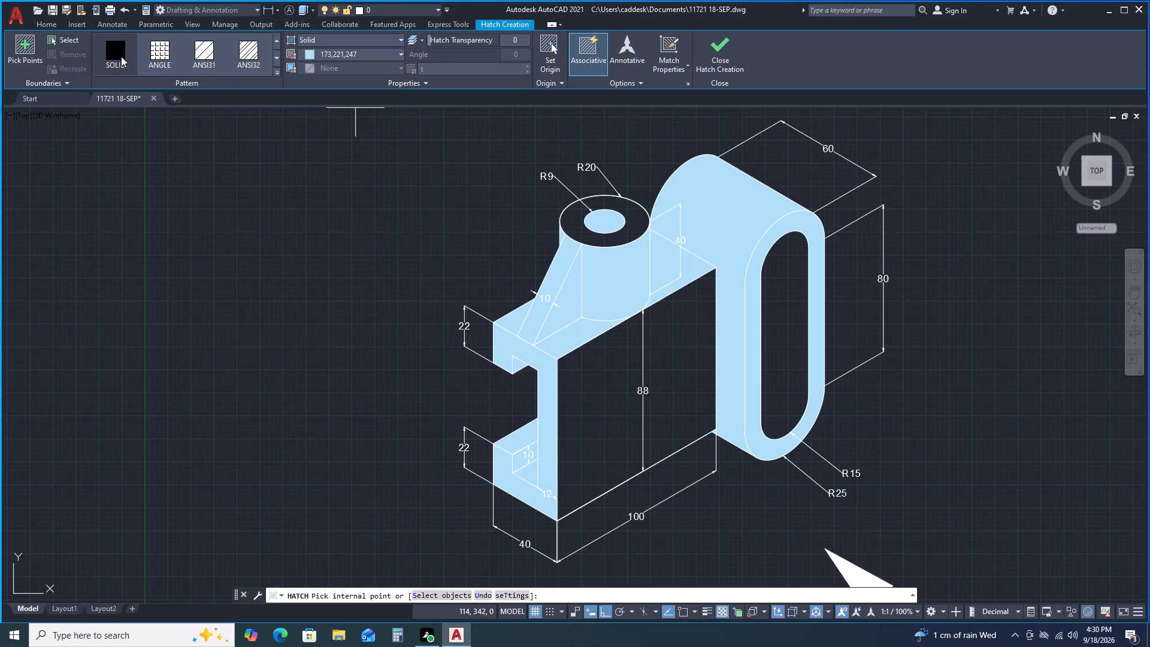
click(118, 51)
click(632, 231)
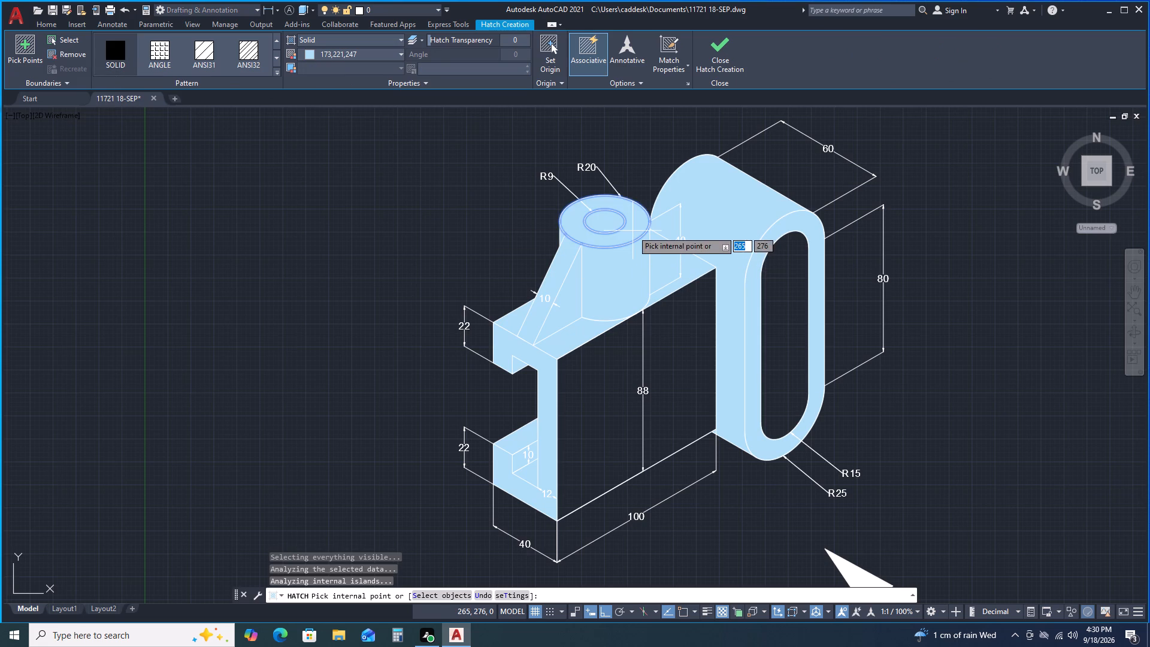
click(689, 352)
click(798, 290)
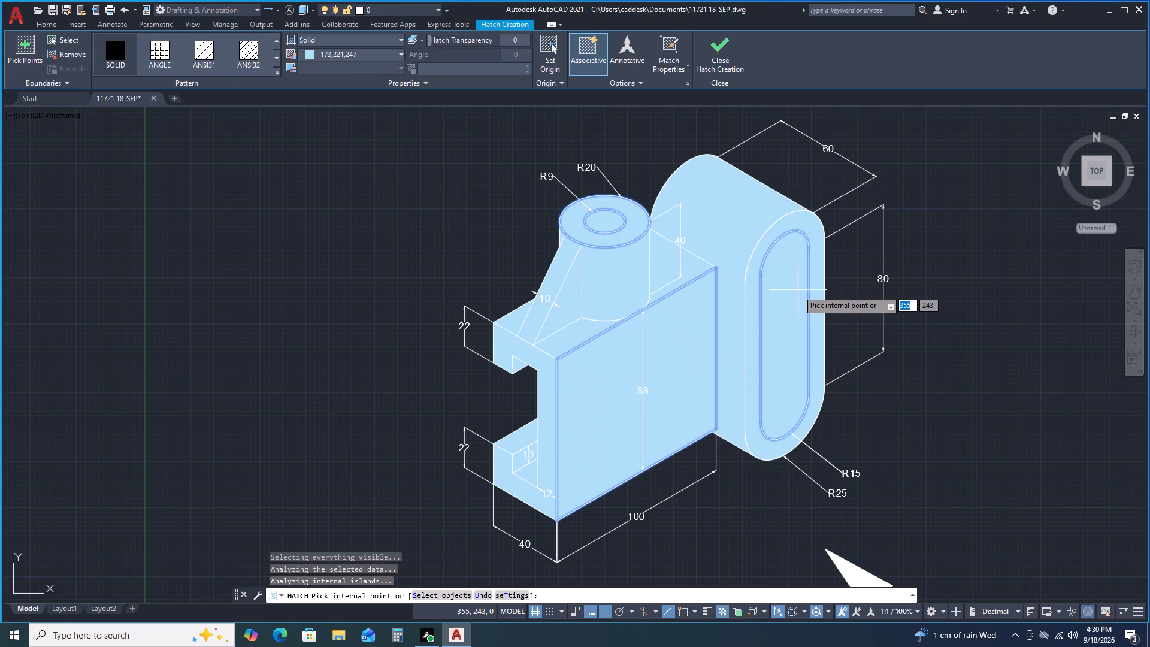
triple_click(719, 65)
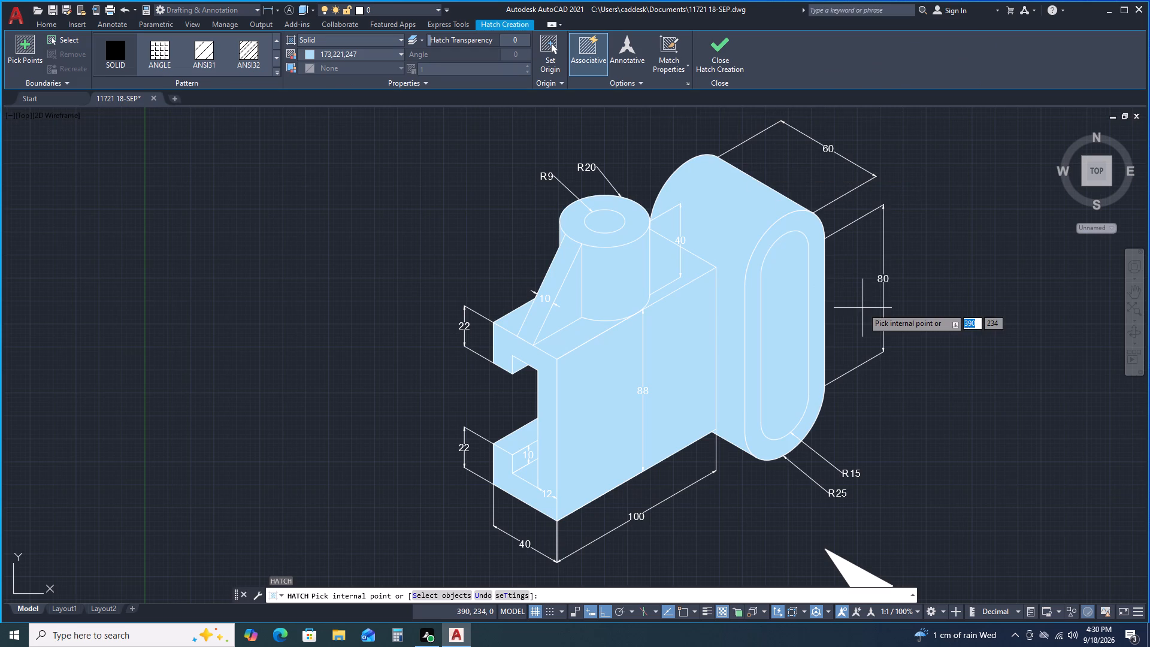
Look over the coloured isometric view and the front, left side and top views below it.
scroll(862, 309, up, 1)
scroll(862, 317, down, 1)
scroll(867, 326, up, 1)
scroll(887, 425, down, 3)
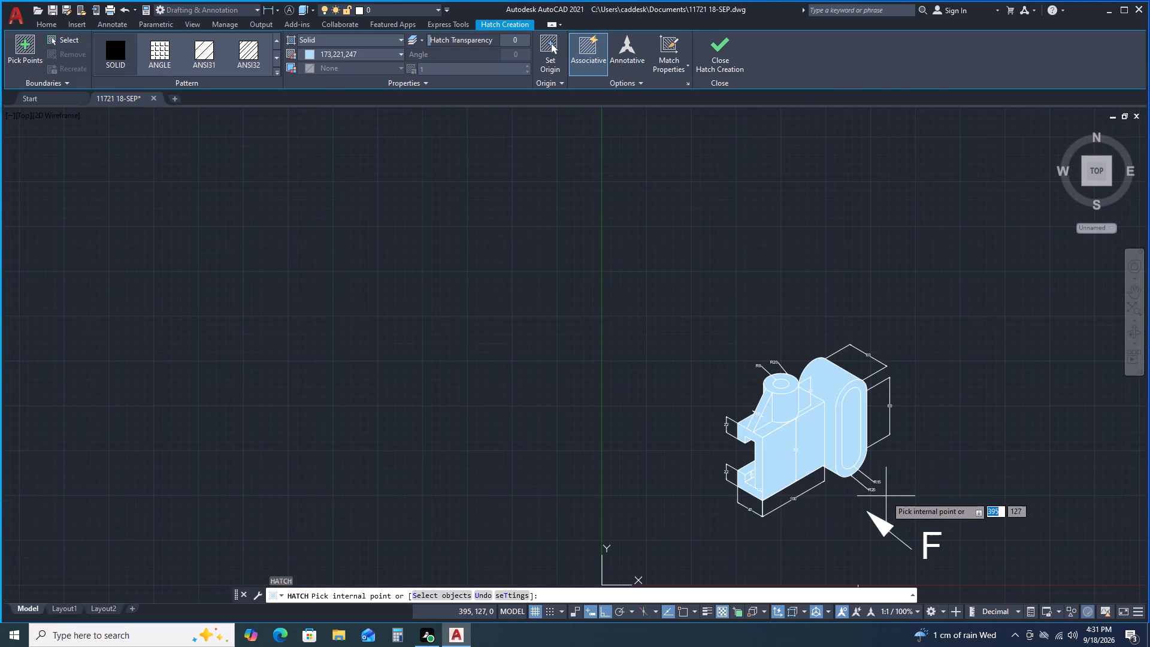
middle_drag(936, 506, 741, 307)
middle_drag(783, 418, 777, 340)
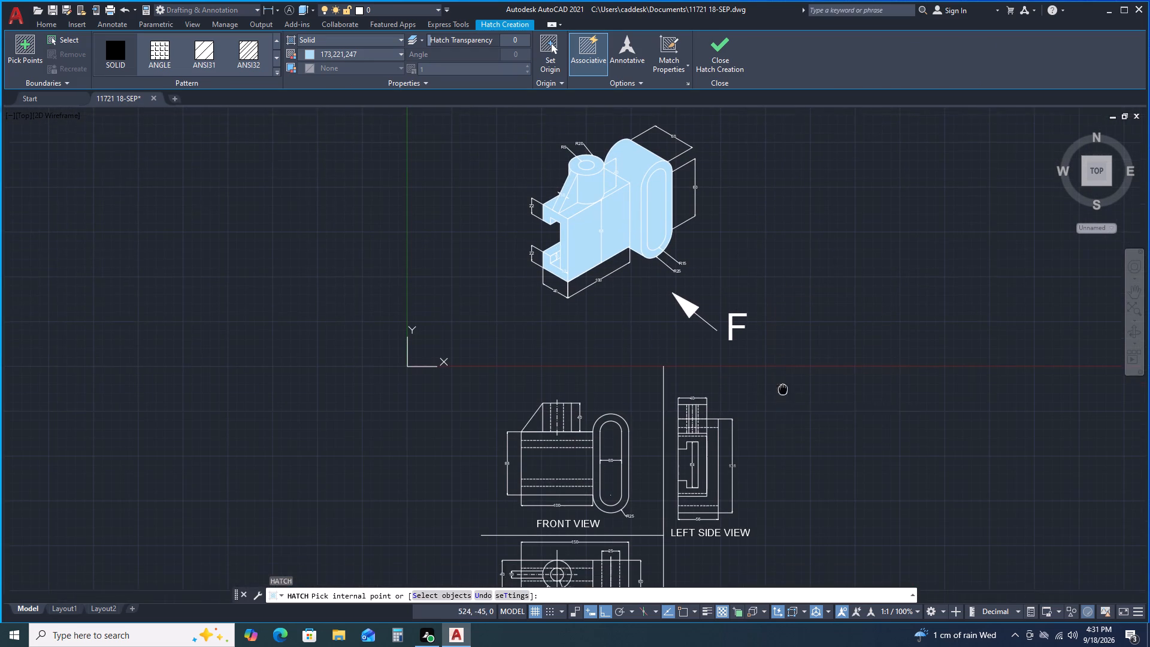
middle_drag(777, 340, 777, 338)
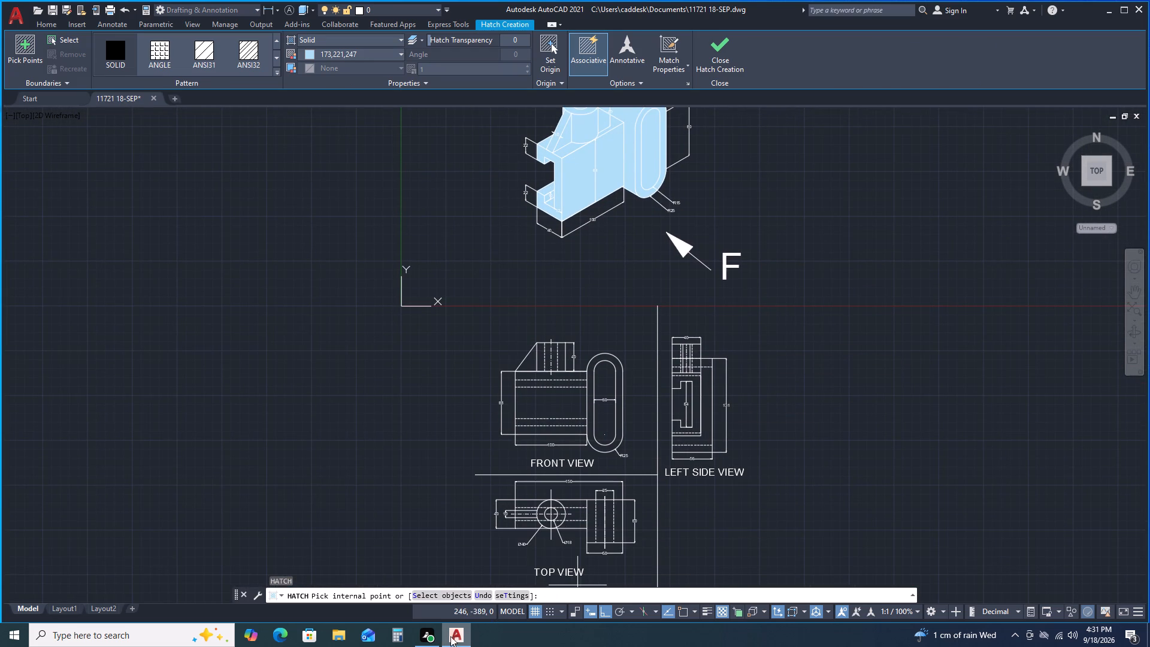
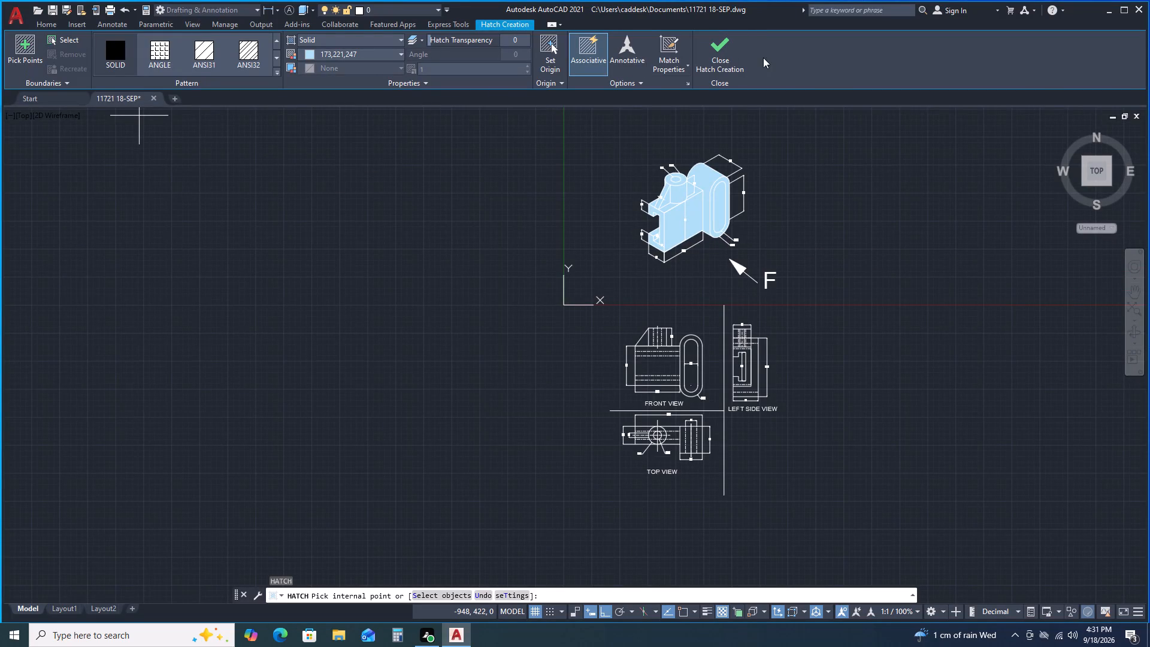
Finish the current hatch and save the drawing in Documents as 11721 18-SEP, AutoCAD 2018 Drawing format, overwriting the existing file.
click(722, 56)
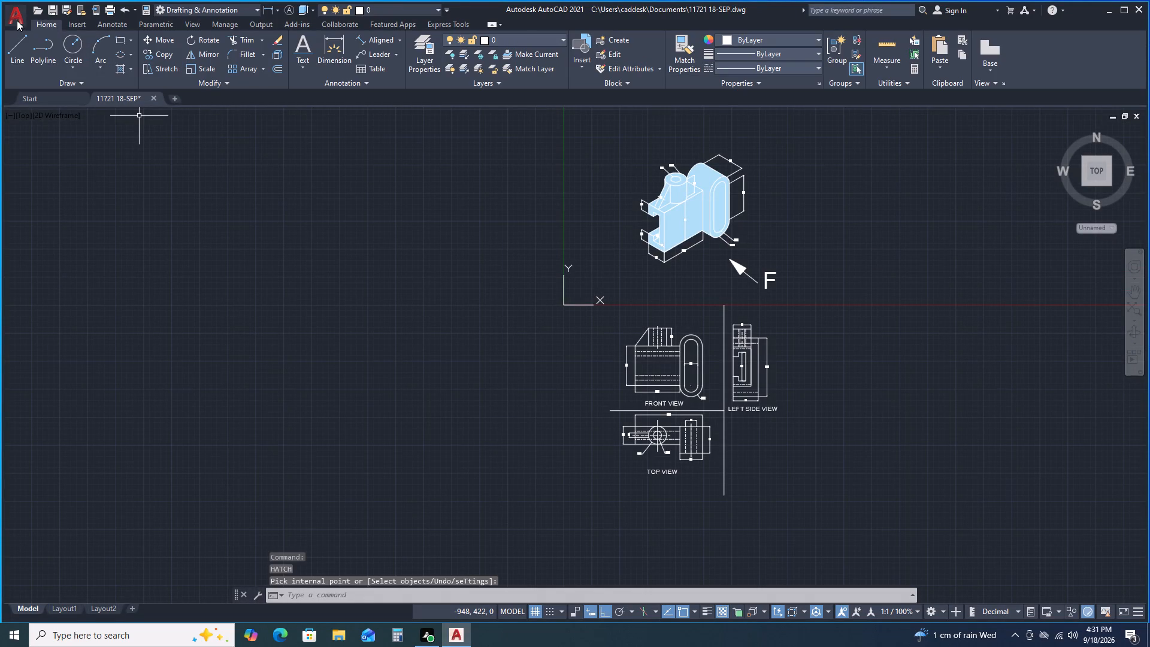
click(17, 20)
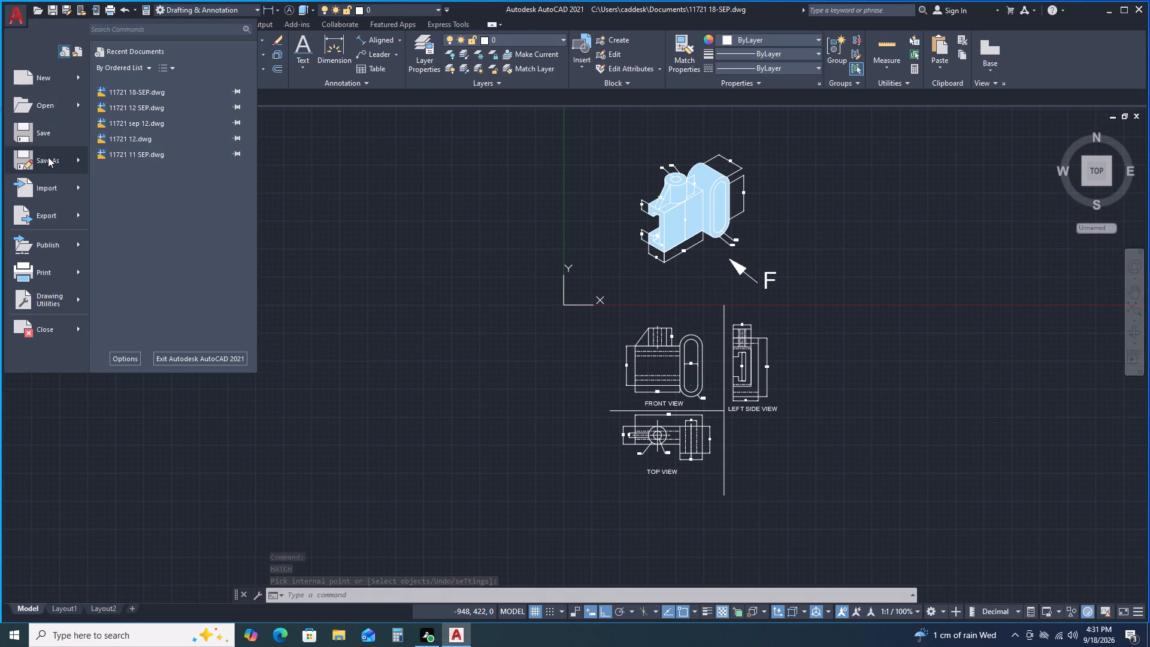
double_click(48, 157)
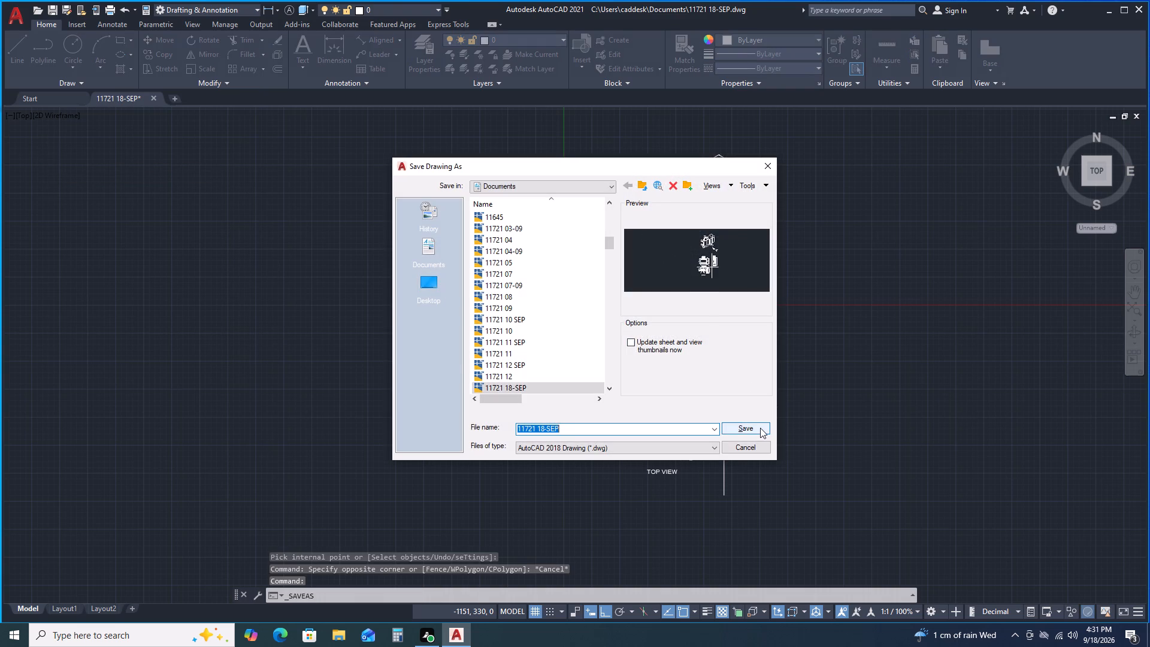
click(760, 428)
click(562, 338)
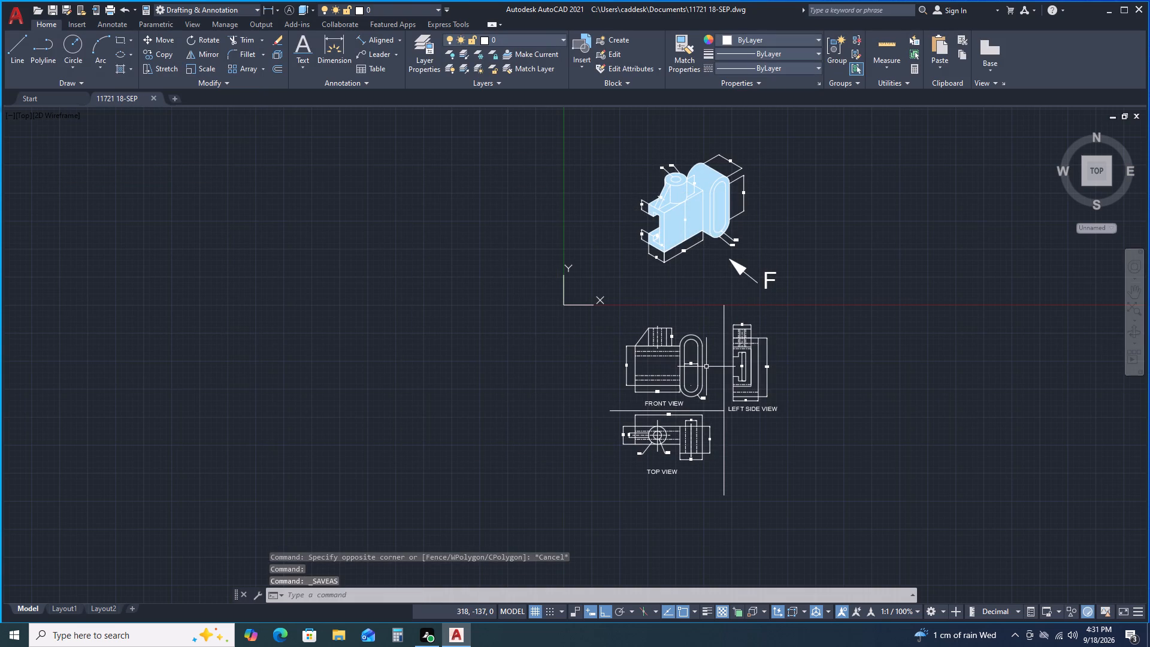
Query the drawing's log file path with the LOGFILENAME system variable.
text(LO)
key(g)
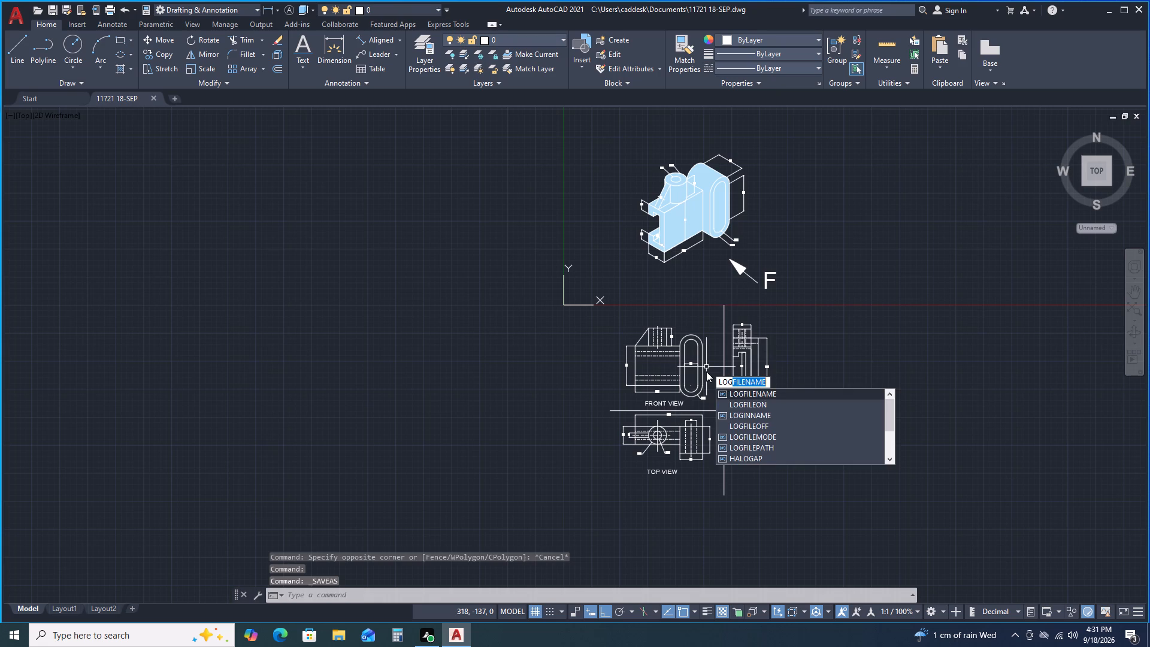
double_click(739, 395)
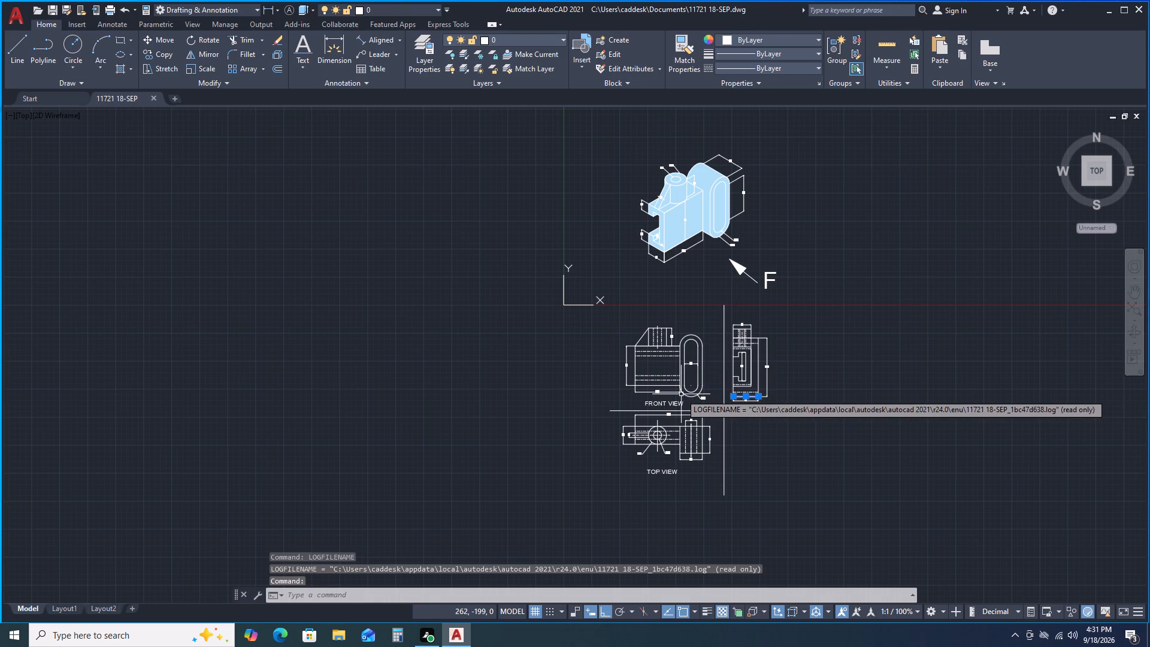
key(space)
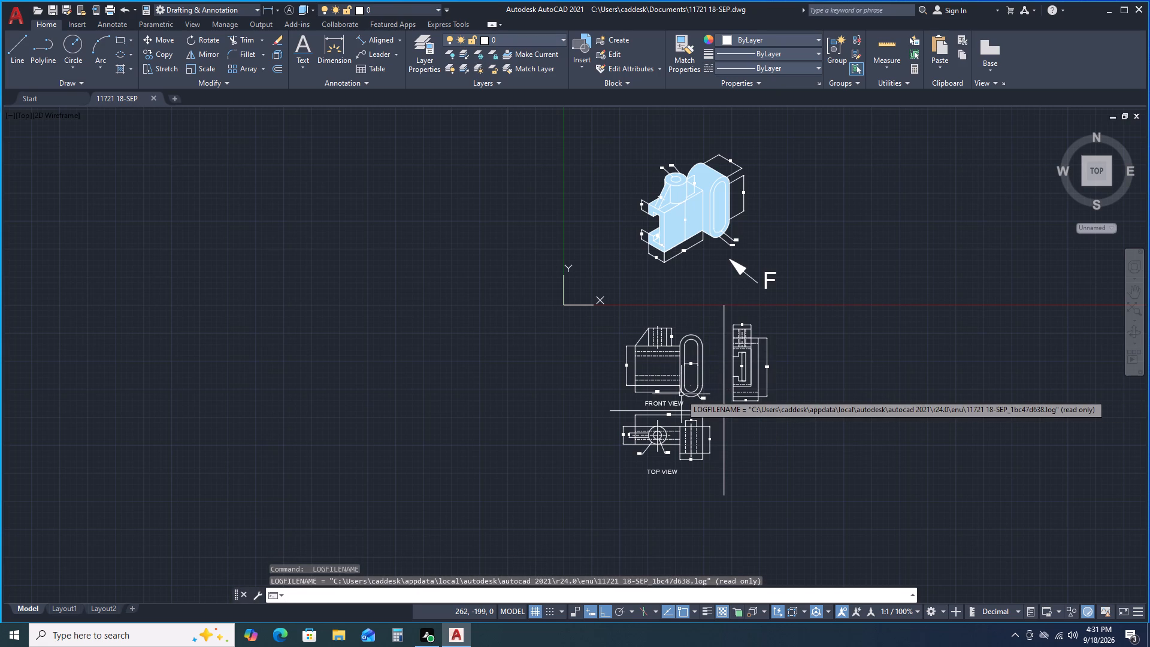